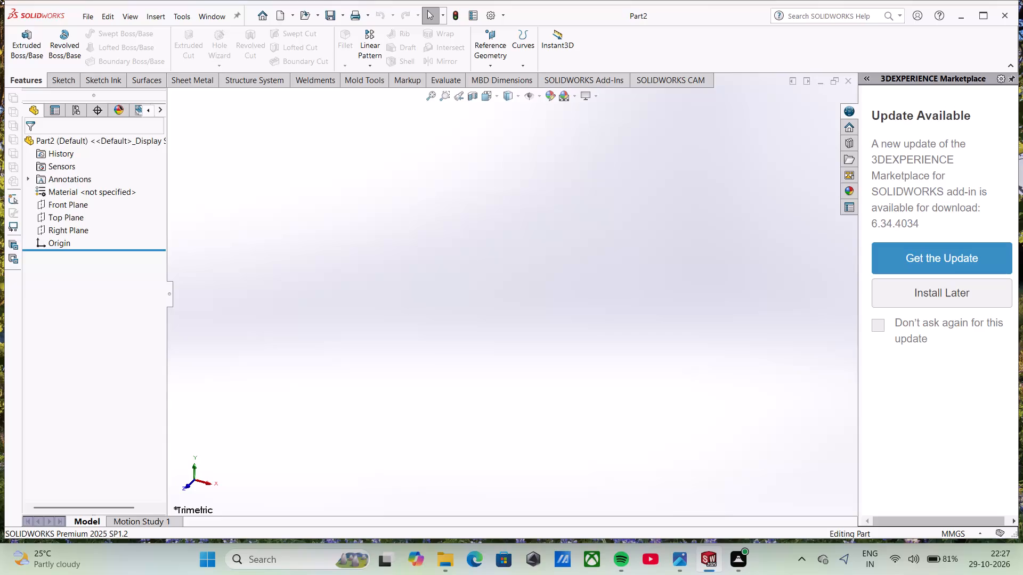
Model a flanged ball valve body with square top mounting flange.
Start a sketch on the Front Plane and draw a horizontal centerline about 60 mm long from the origin.
{"action": "left_click", "coordinate": [988, 14]}
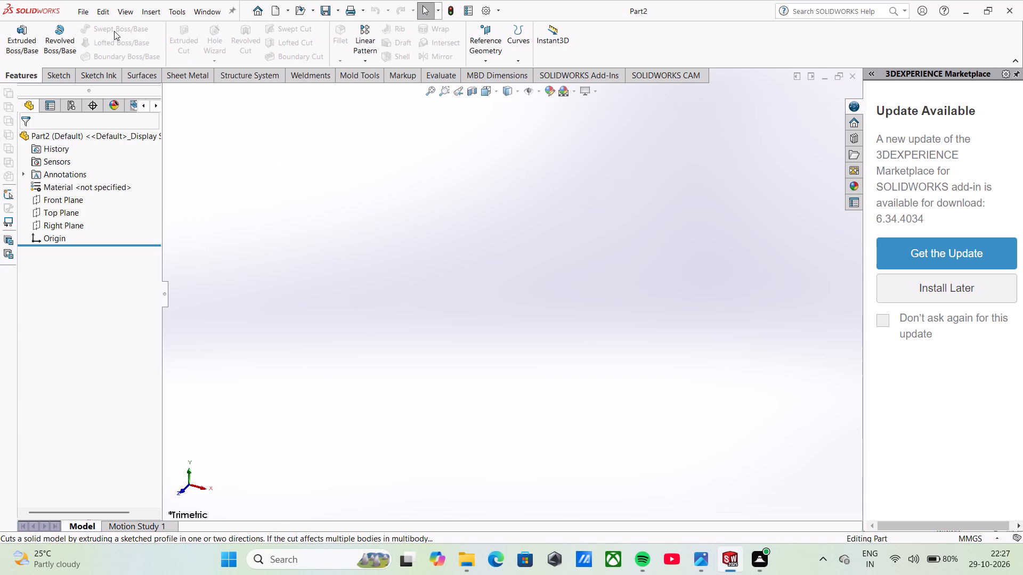
{"action": "left_click", "coordinate": [53, 73]}
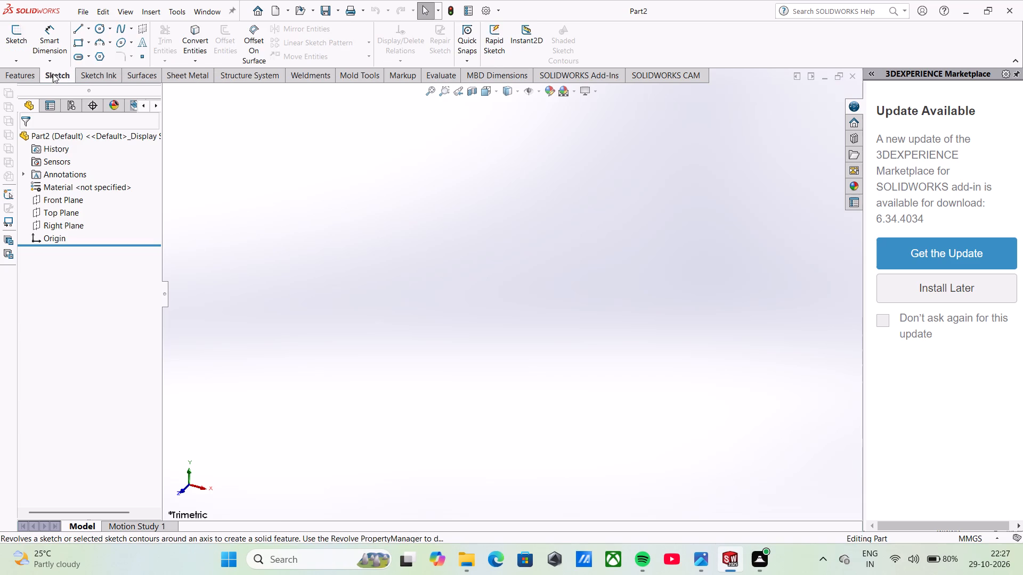
{"action": "left_click", "coordinate": [87, 23]}
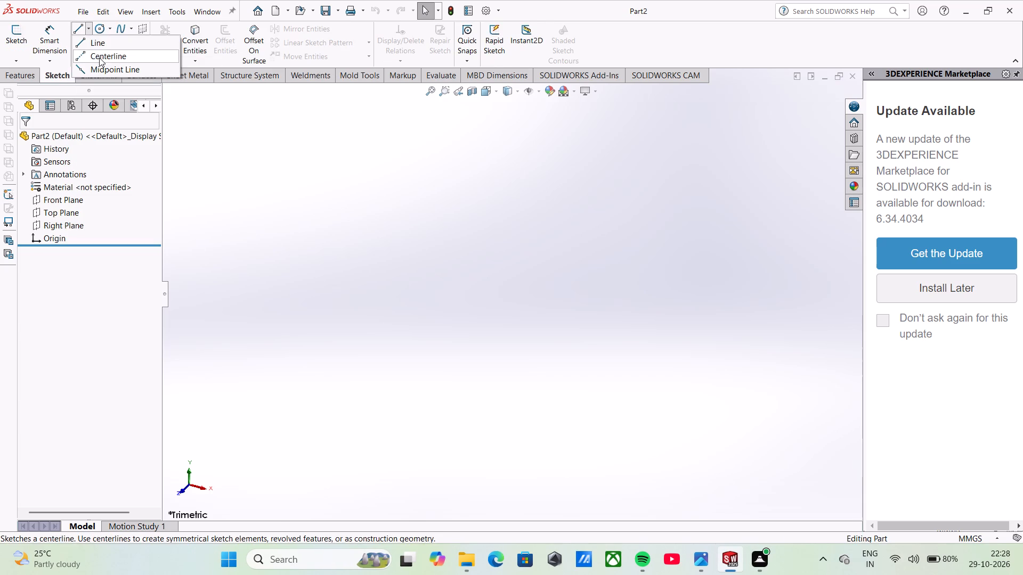
{"action": "left_click", "coordinate": [100, 60]}
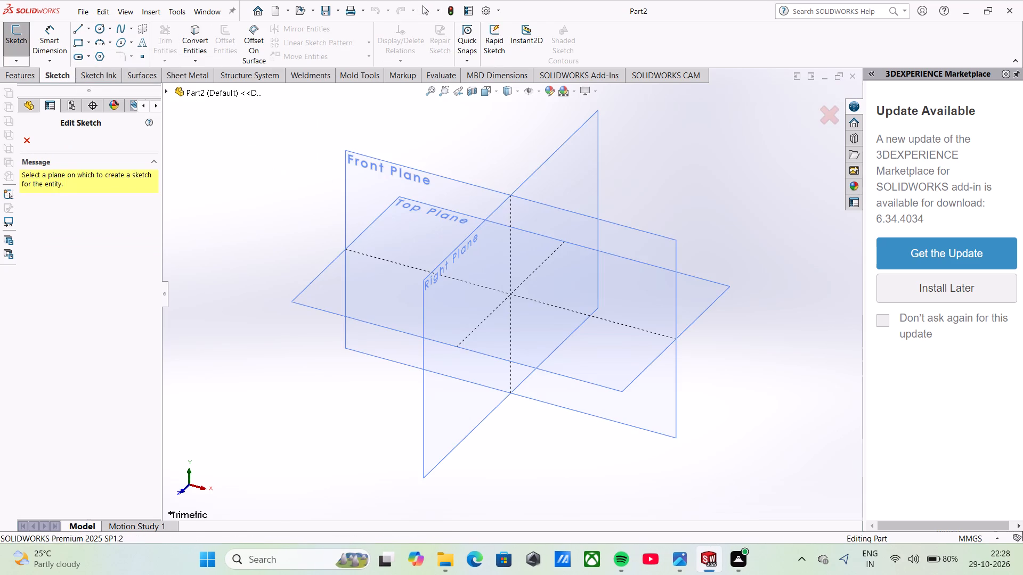
{"action": "left_click", "coordinate": [466, 185]}
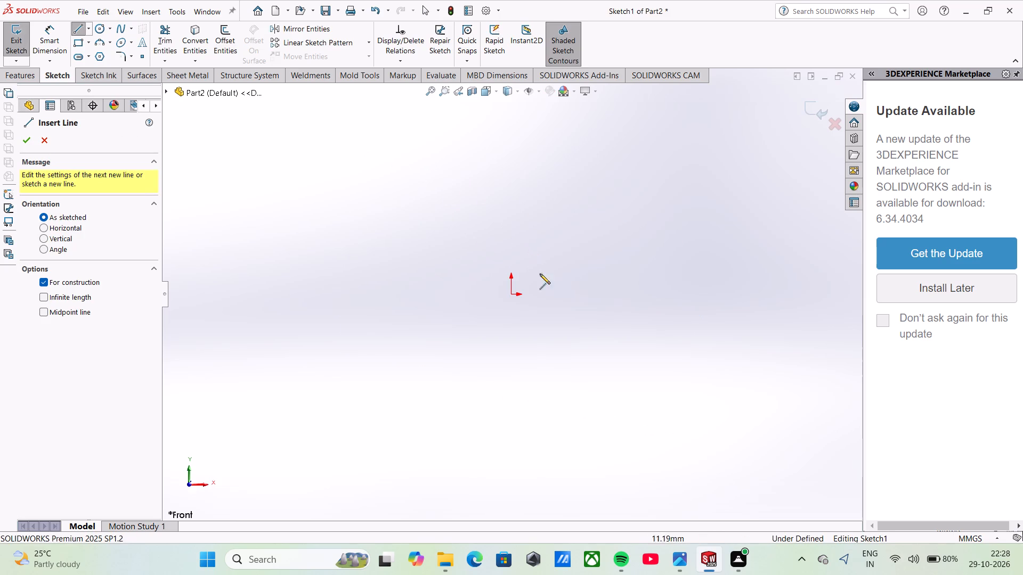
{"action": "left_click", "coordinate": [509, 294]}
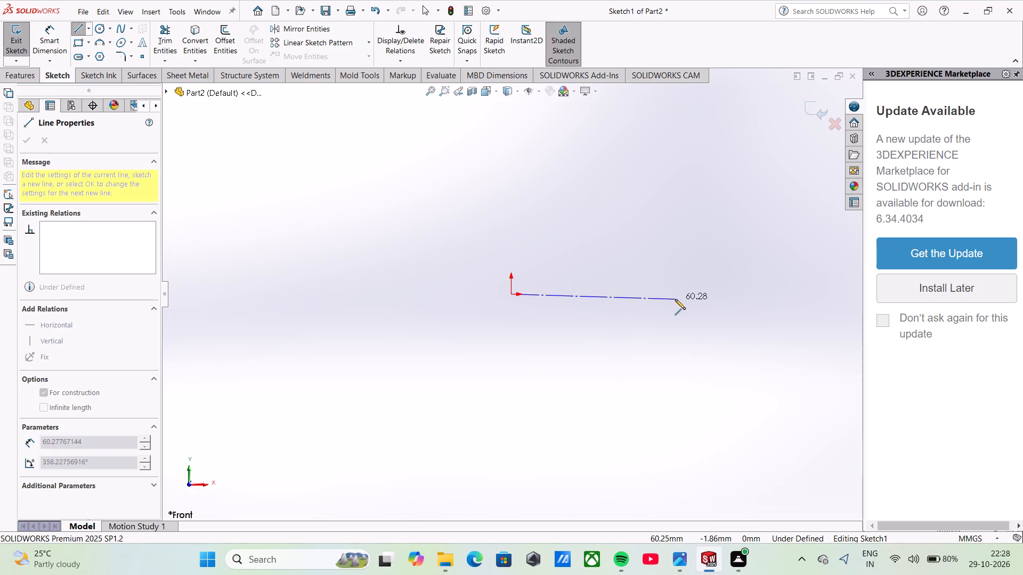
{"action": "left_click", "coordinate": [676, 295]}
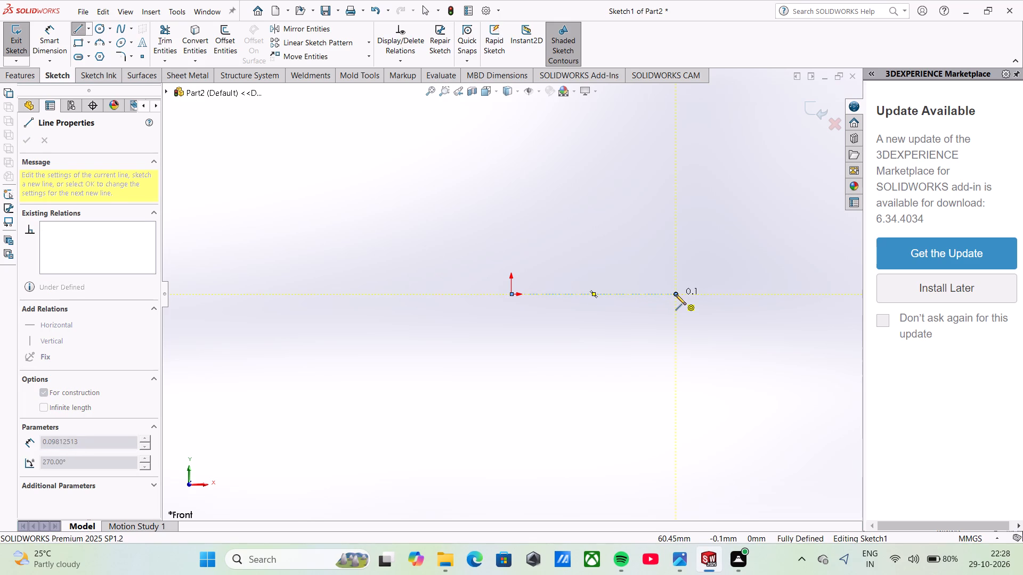
{"action": "key", "text": "Escape"}
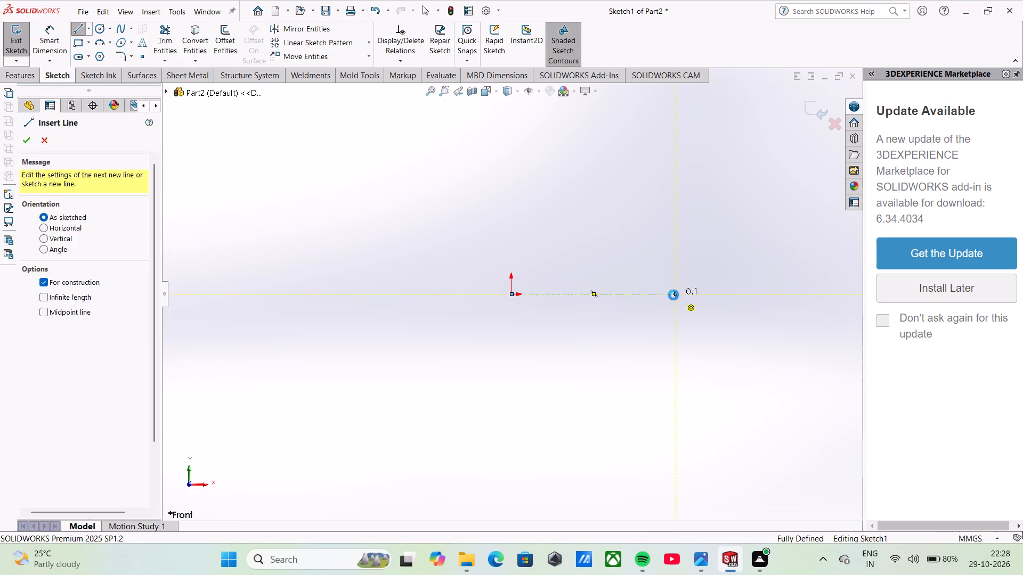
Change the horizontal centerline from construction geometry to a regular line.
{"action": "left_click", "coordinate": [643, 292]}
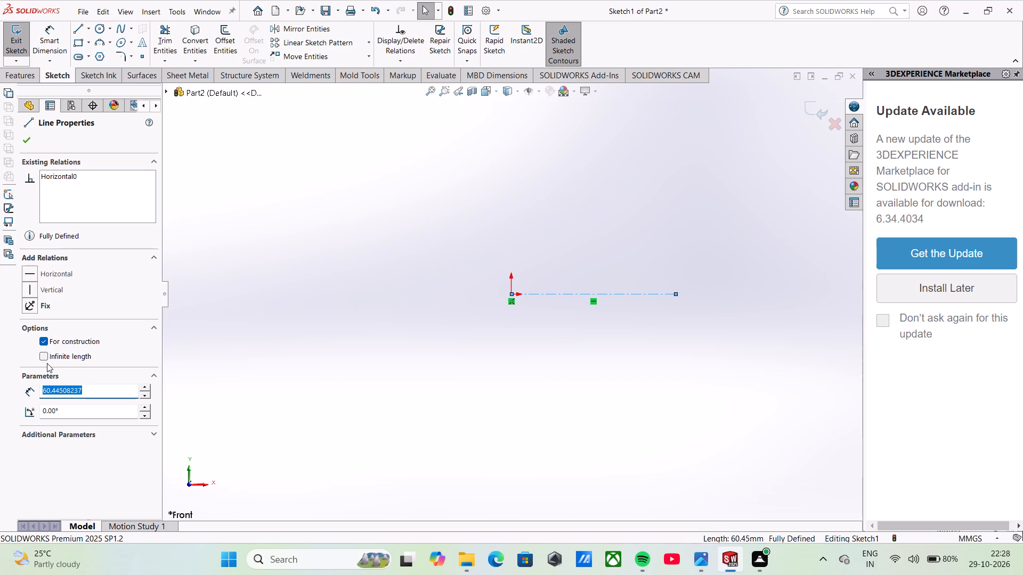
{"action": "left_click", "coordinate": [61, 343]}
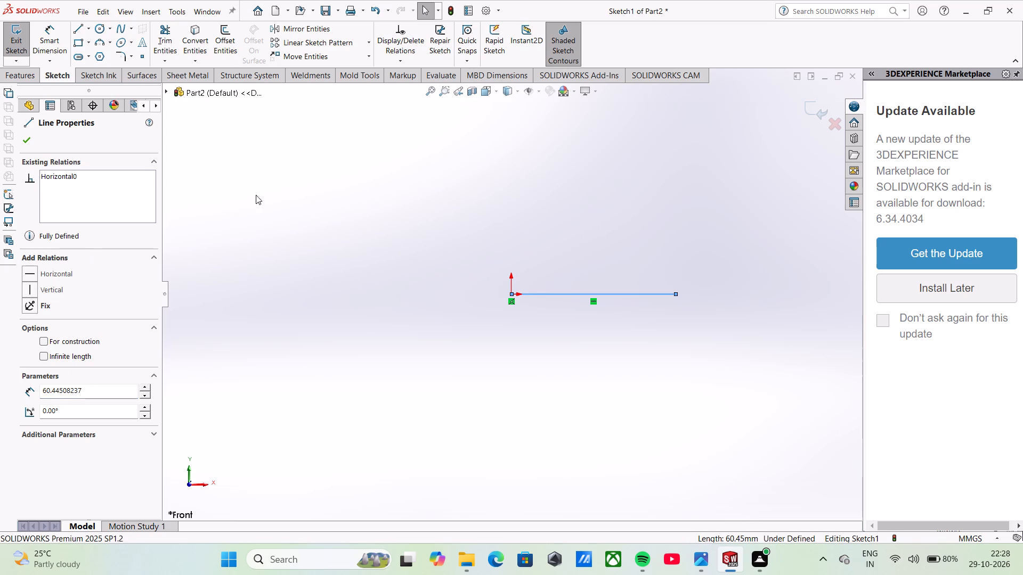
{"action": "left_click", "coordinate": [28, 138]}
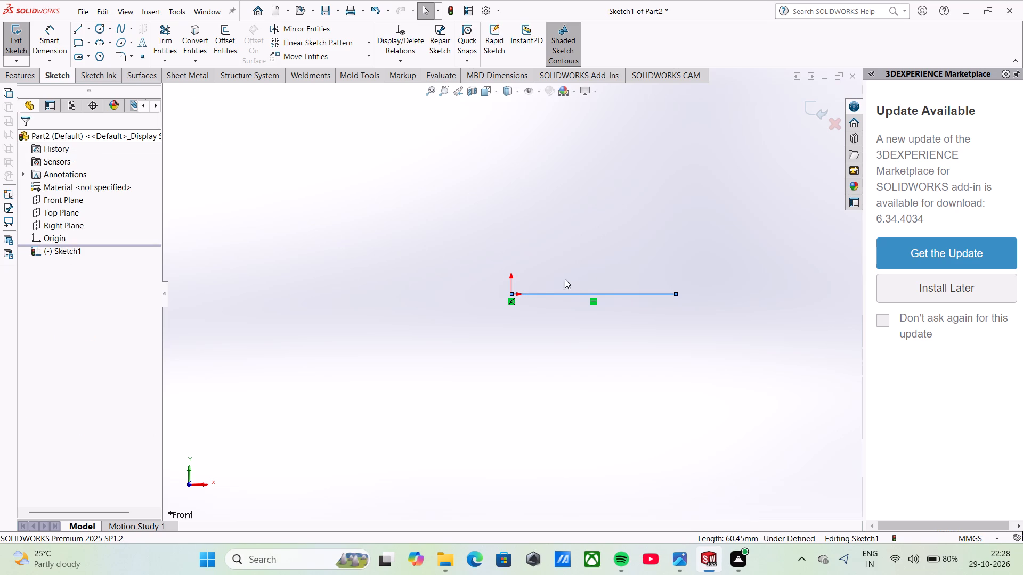
Set the horizontal line's length to 164 mm.
{"action": "left_click", "coordinate": [582, 291]}
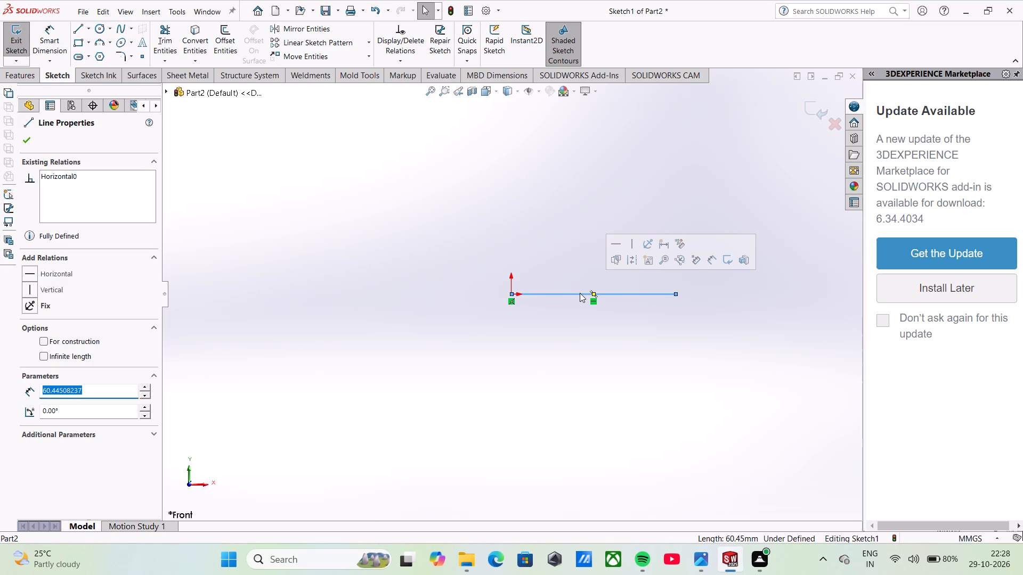
{"action": "type", "text": "164"}
{"action": "key", "text": "Return"}
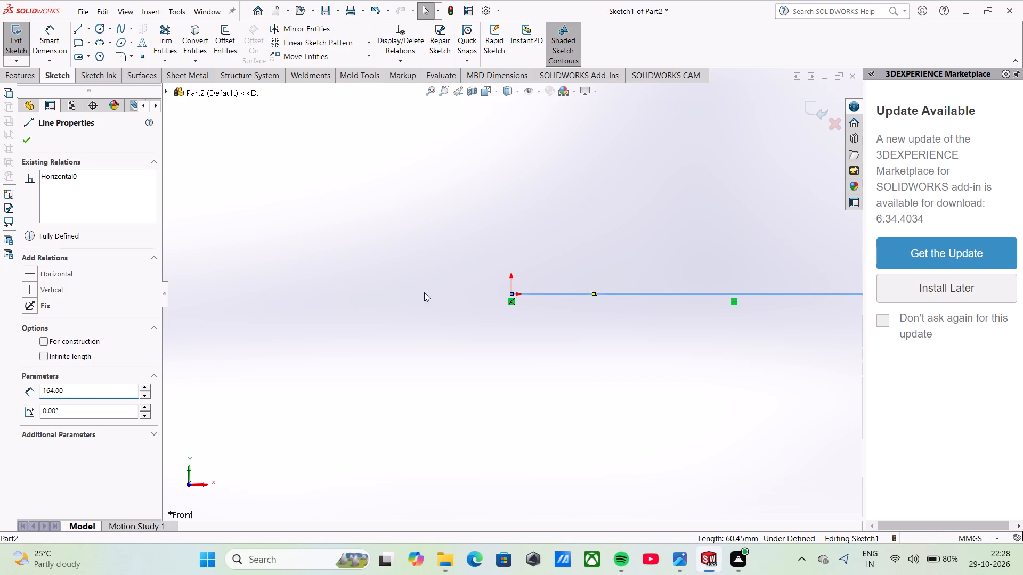
{"action": "scroll", "coordinate": [399, 293], "scroll_direction": "up", "scroll_amount": 6}
{"action": "scroll", "coordinate": [549, 298], "scroll_direction": "down", "scroll_amount": 2}
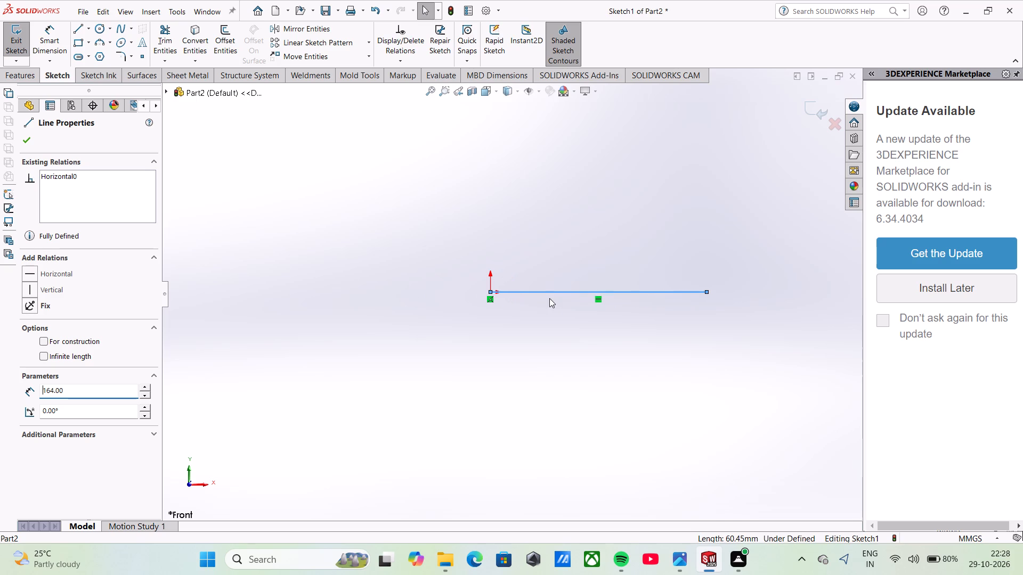
{"action": "left_click", "coordinate": [526, 235]}
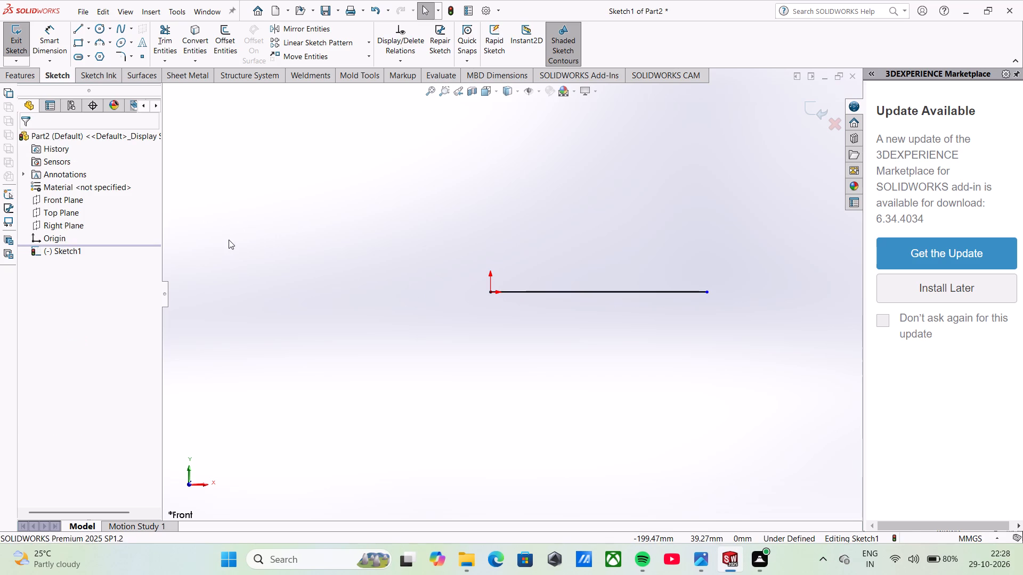
Make the 164 mm horizontal line construction geometry.
{"action": "left_click", "coordinate": [532, 291]}
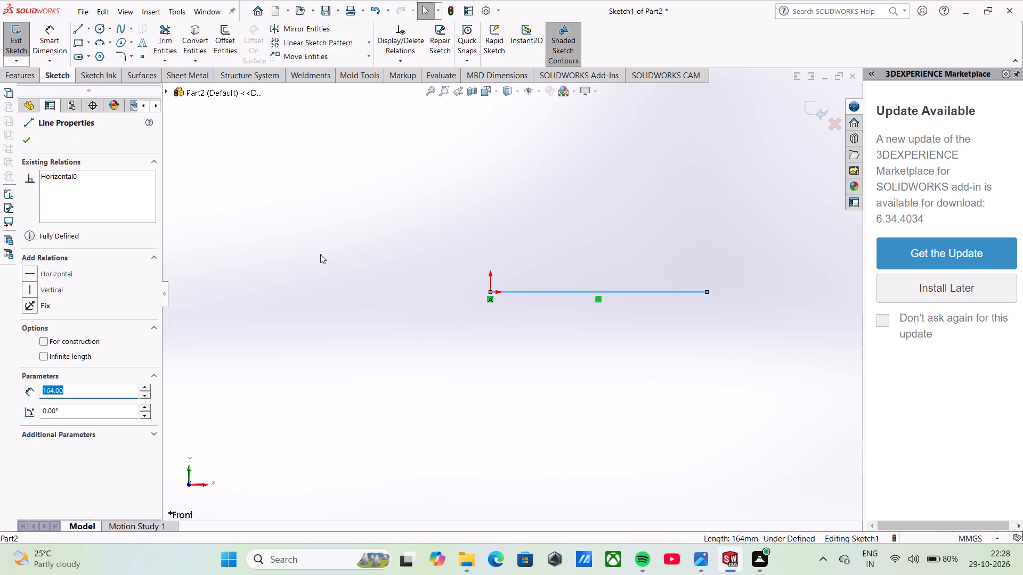
{"action": "left_click", "coordinate": [44, 341]}
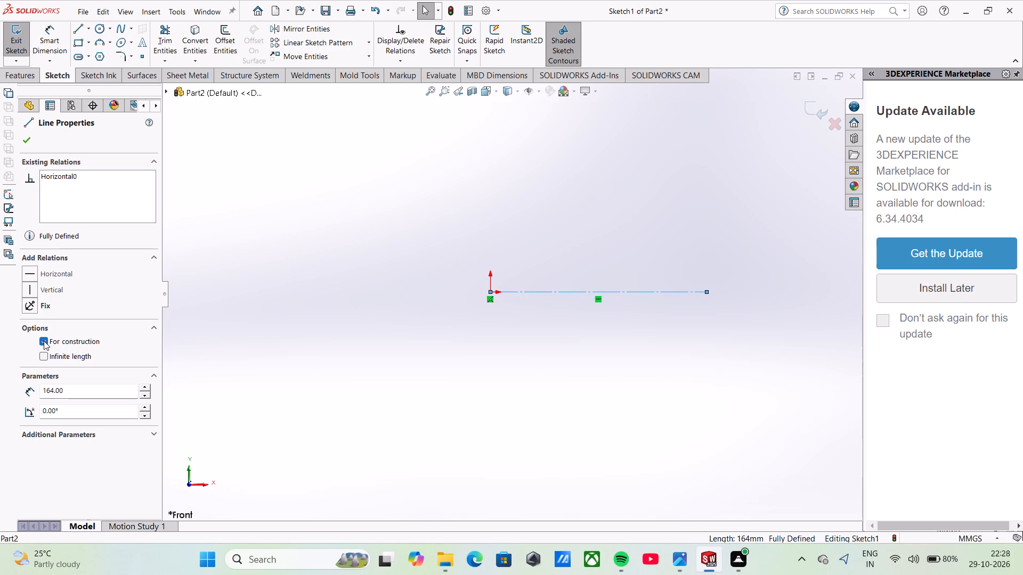
{"action": "double_click", "coordinate": [18, 138]}
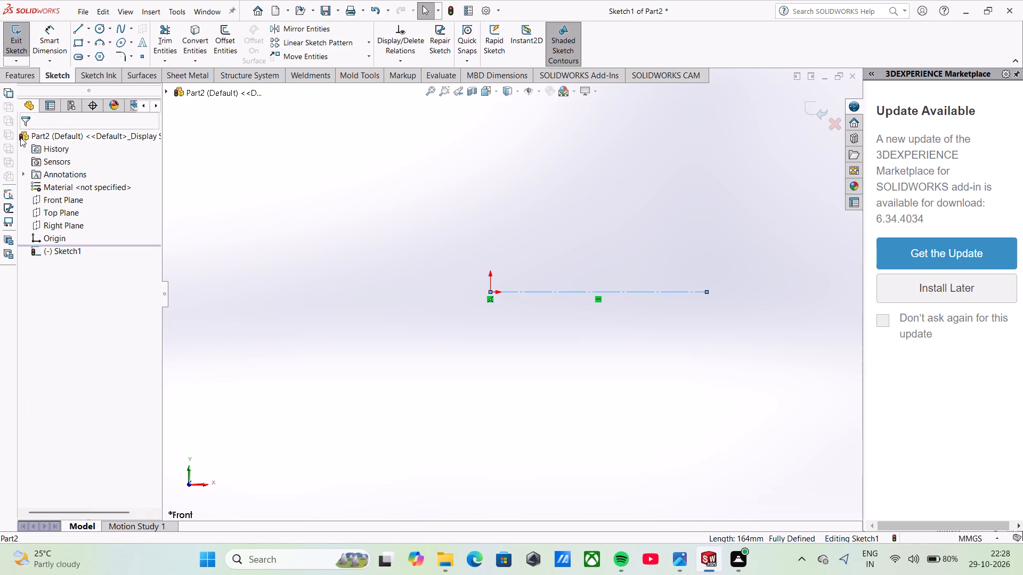
Draw a vertical midpoint line centred on the origin and set its length to 200 mm.
{"action": "left_click", "coordinate": [86, 27]}
{"action": "left_click", "coordinate": [96, 66]}
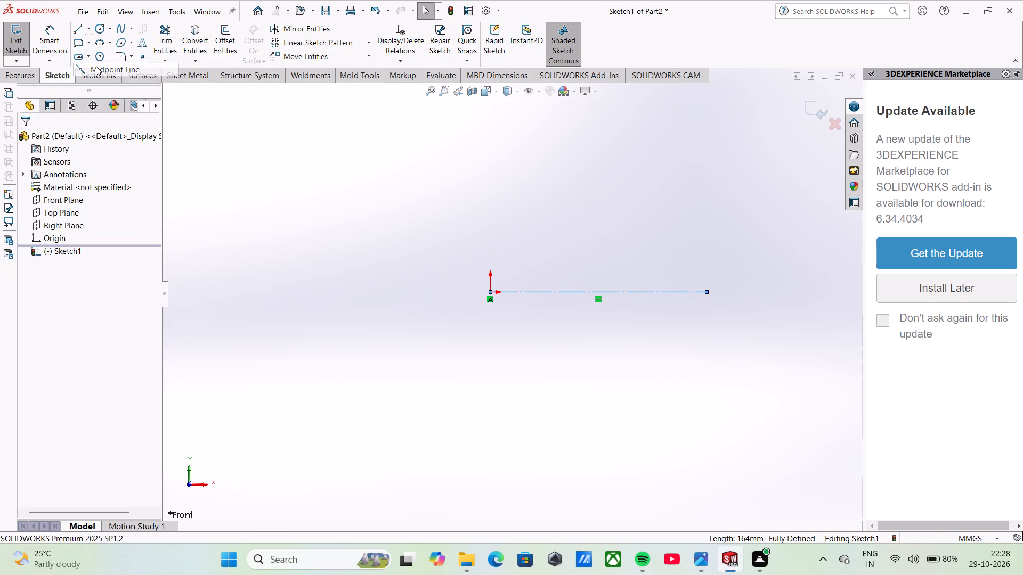
{"action": "left_click", "coordinate": [489, 293]}
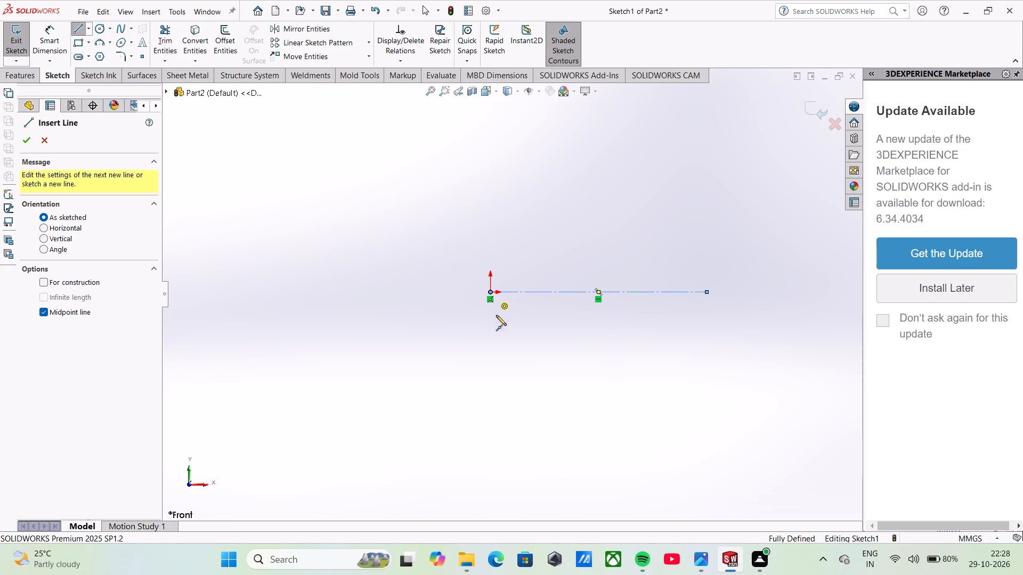
{"action": "left_click", "coordinate": [492, 416]}
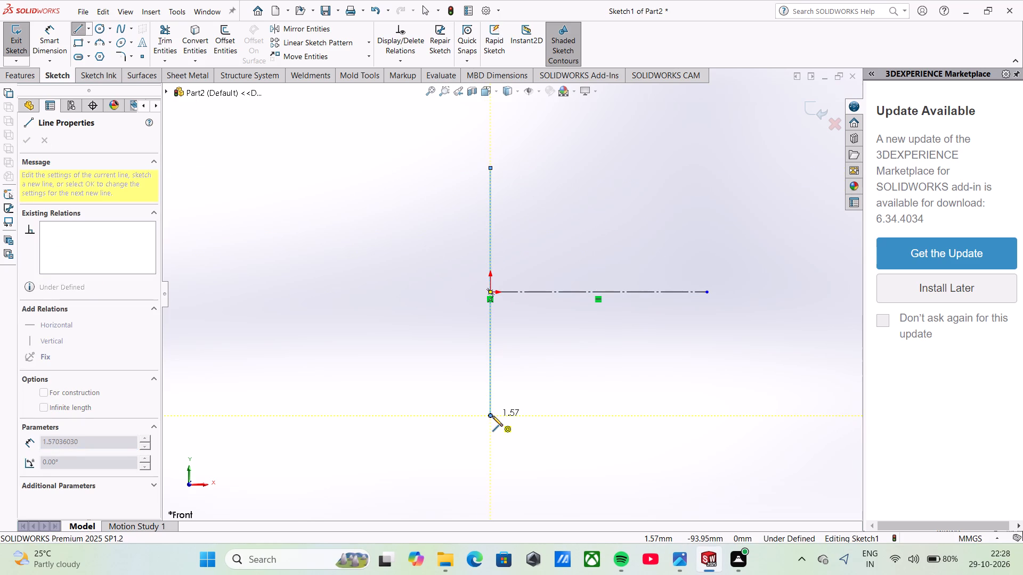
{"action": "key", "text": "Escape"}
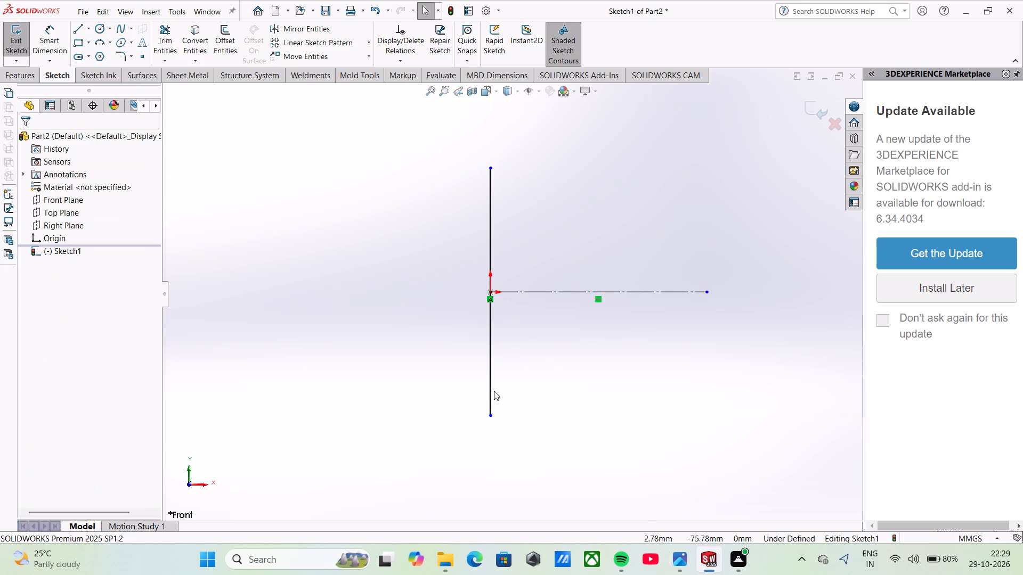
{"action": "left_click", "coordinate": [492, 391]}
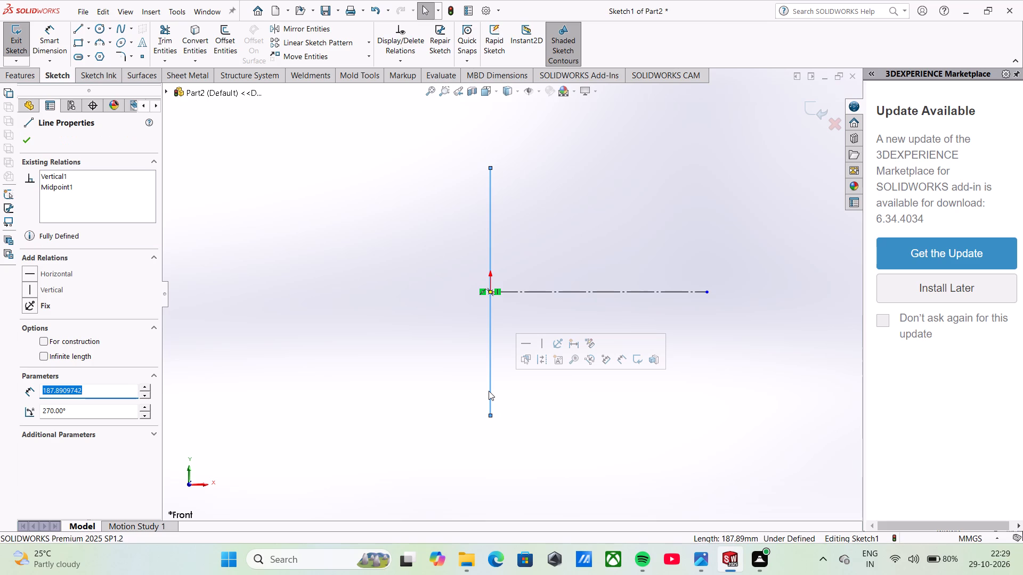
{"action": "type", "text": "200"}
{"action": "key", "text": "Return"}
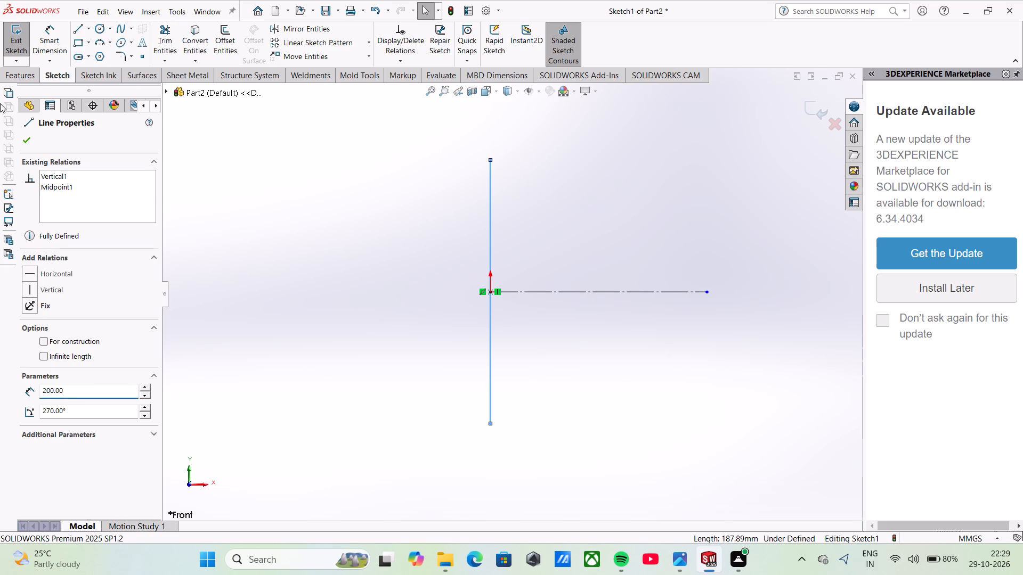
{"action": "left_click", "coordinate": [28, 140]}
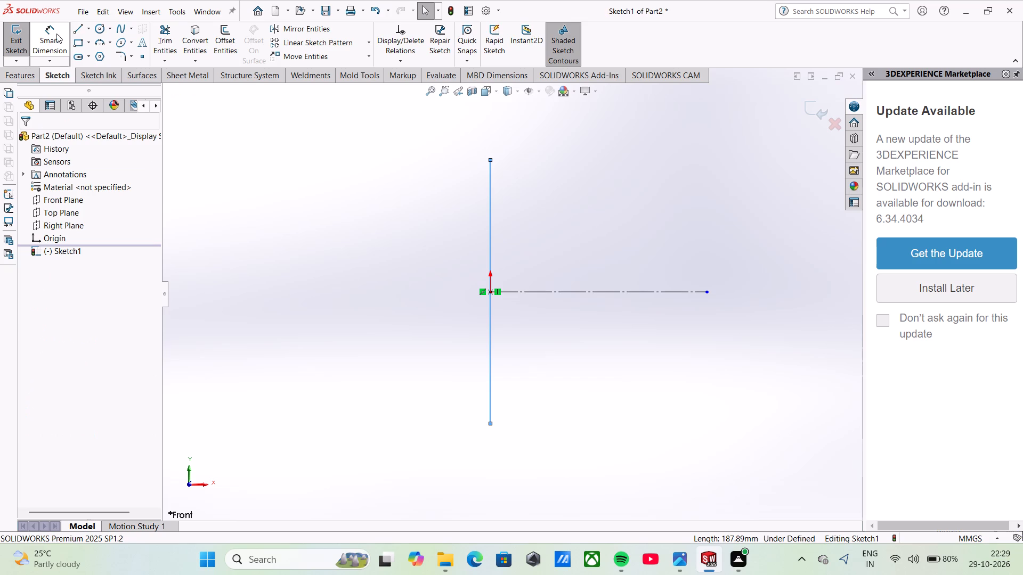
Draw a second vertical midpoint line centred on the origin, over the 200 mm line, with a length of 40 mm.
{"action": "left_click", "coordinate": [77, 29]}
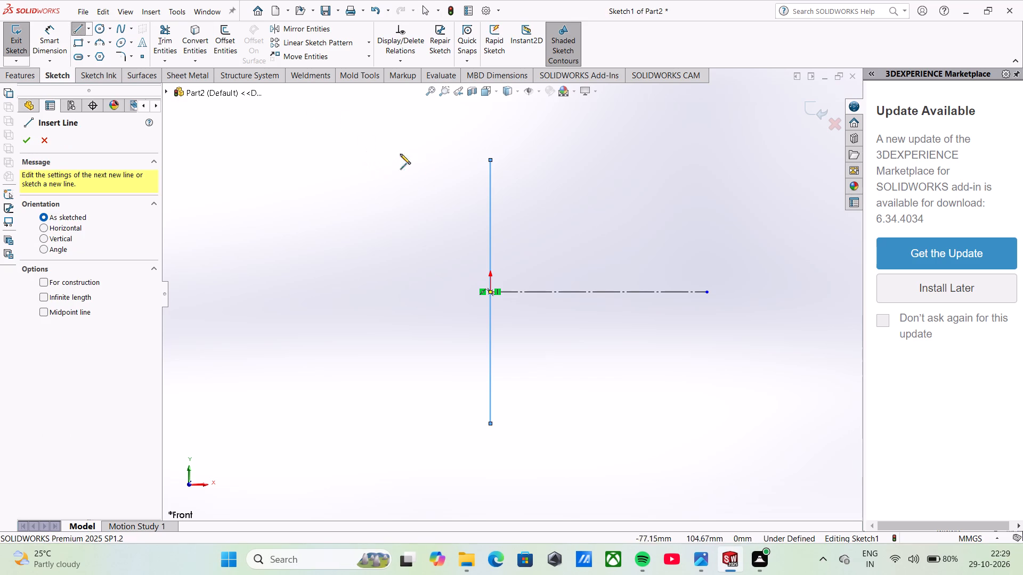
{"action": "left_click", "coordinate": [491, 160]}
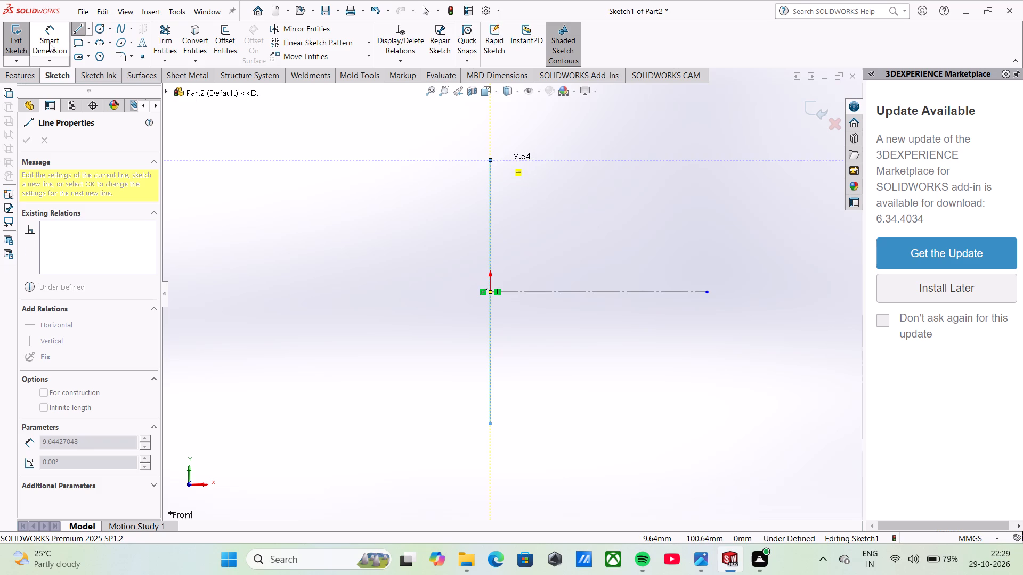
{"action": "left_click", "coordinate": [87, 28]}
{"action": "left_click", "coordinate": [97, 63]}
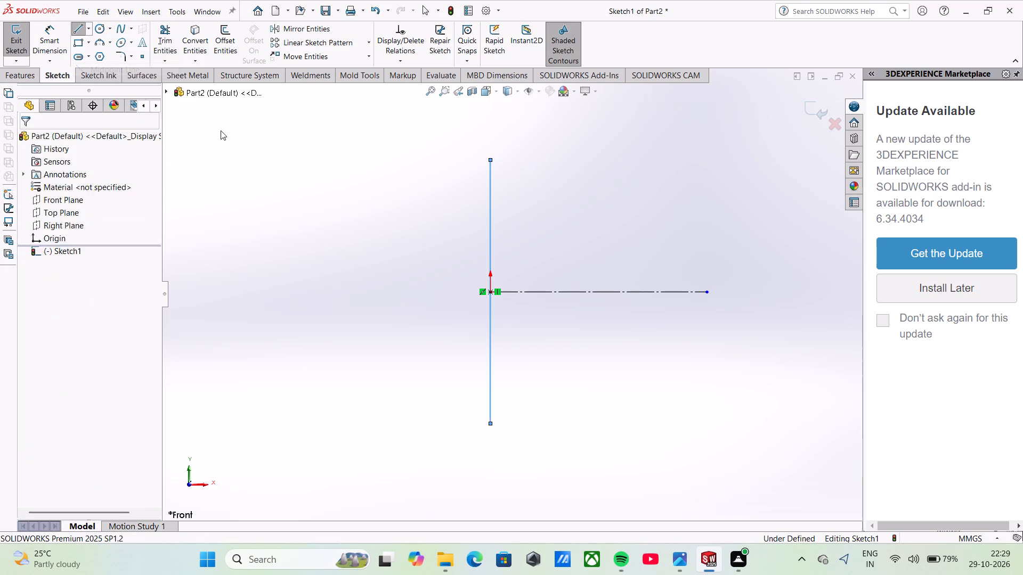
{"action": "left_click", "coordinate": [492, 293]}
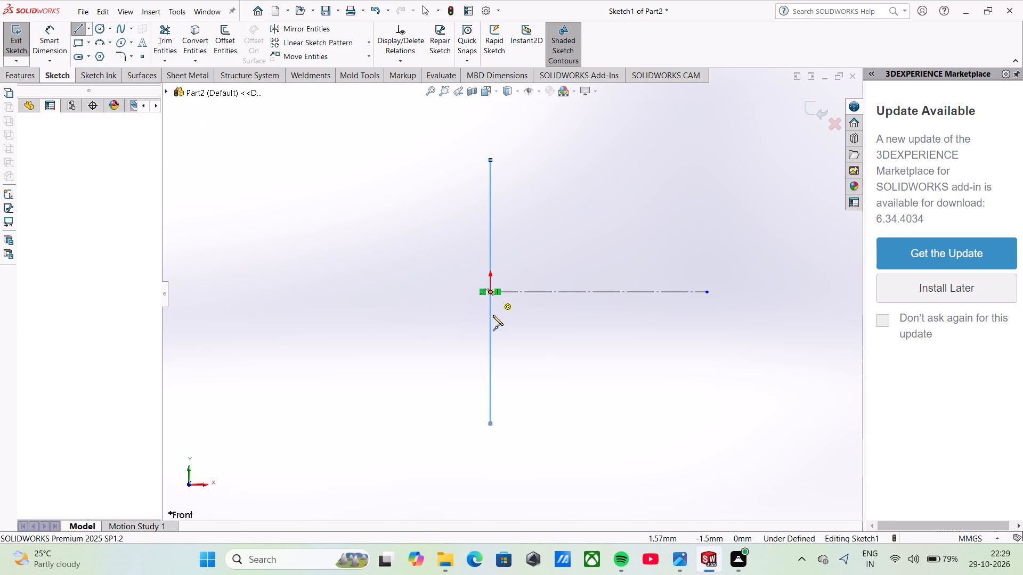
{"action": "left_click", "coordinate": [490, 347]}
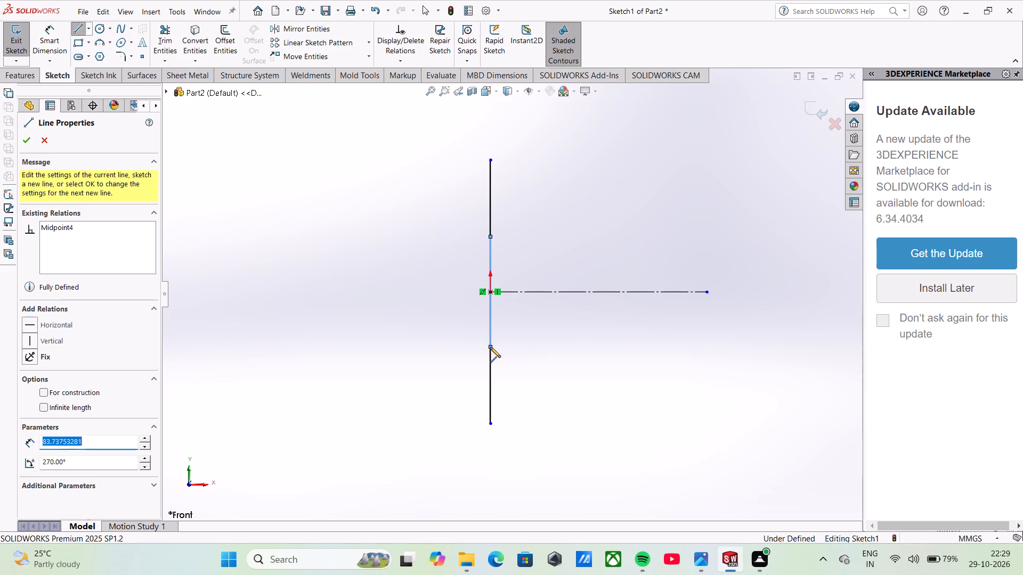
{"action": "type", "text": "40"}
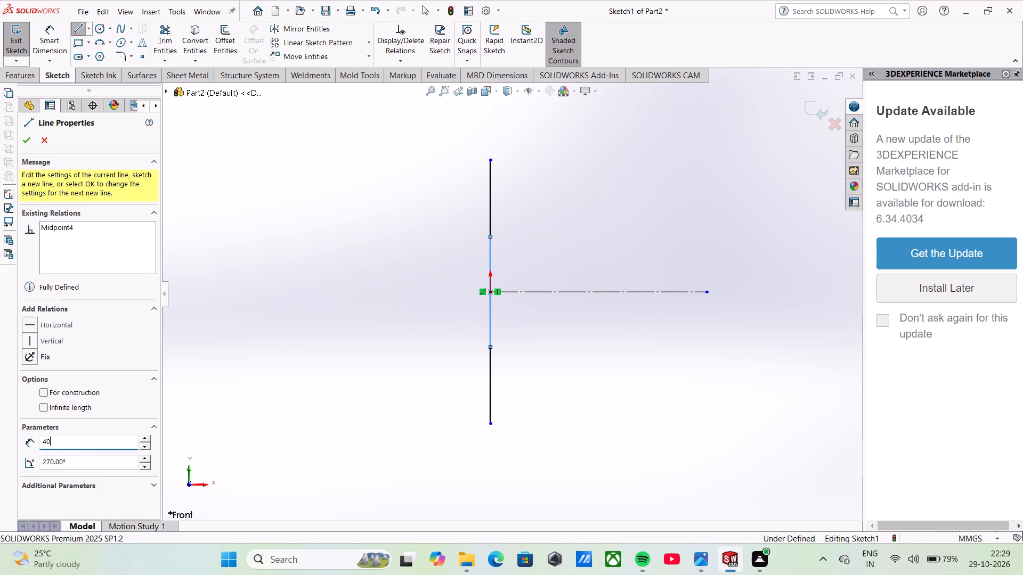
{"action": "key", "text": "Return"}
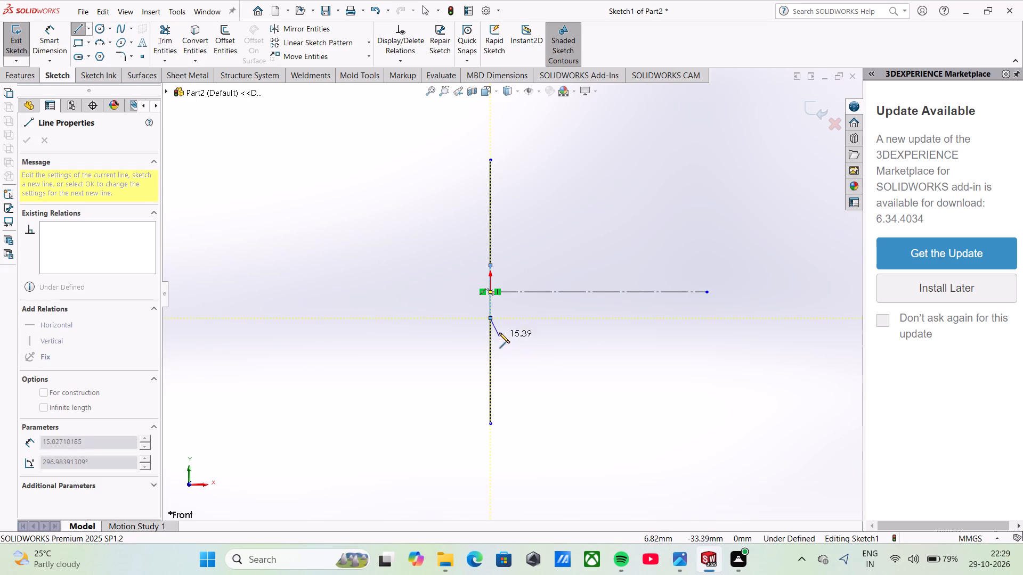
{"action": "scroll", "coordinate": [496, 321], "scroll_direction": "up", "scroll_amount": 3}
{"action": "scroll", "coordinate": [494, 330], "scroll_direction": "down", "scroll_amount": 6}
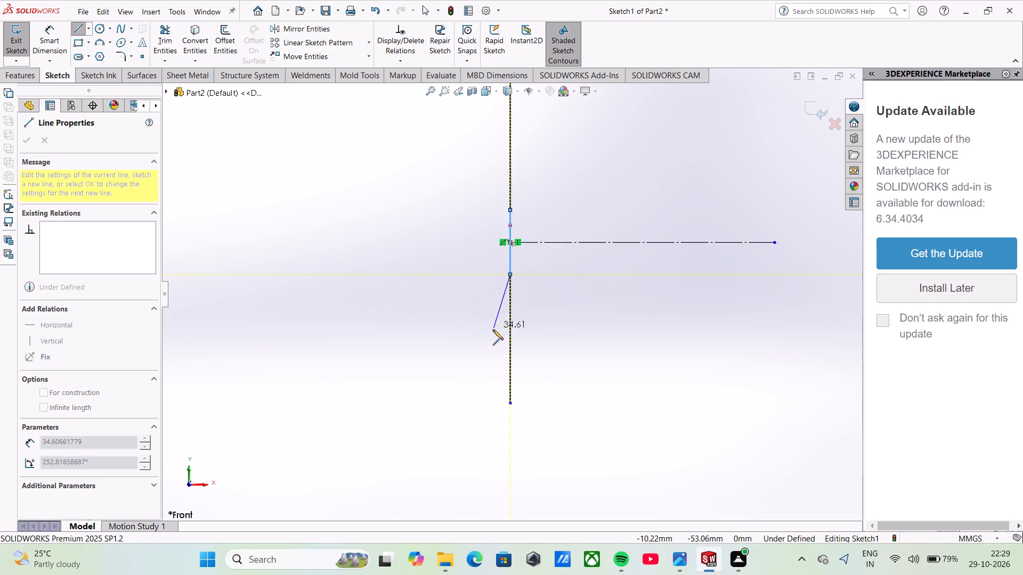
{"action": "scroll", "coordinate": [553, 237], "scroll_direction": "down", "scroll_amount": 4}
{"action": "key", "text": "Escape"}
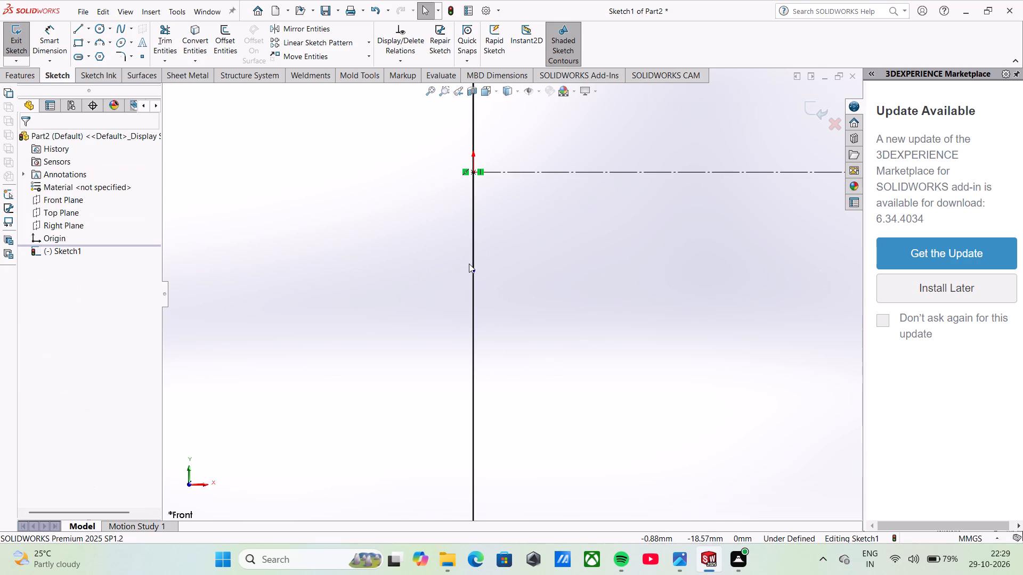
Dimension the distance between the short vertical line's endpoints, centred on the origin, to 80 mm.
{"action": "left_click", "coordinate": [475, 270]}
{"action": "scroll", "coordinate": [473, 271], "scroll_direction": "up", "scroll_amount": 1}
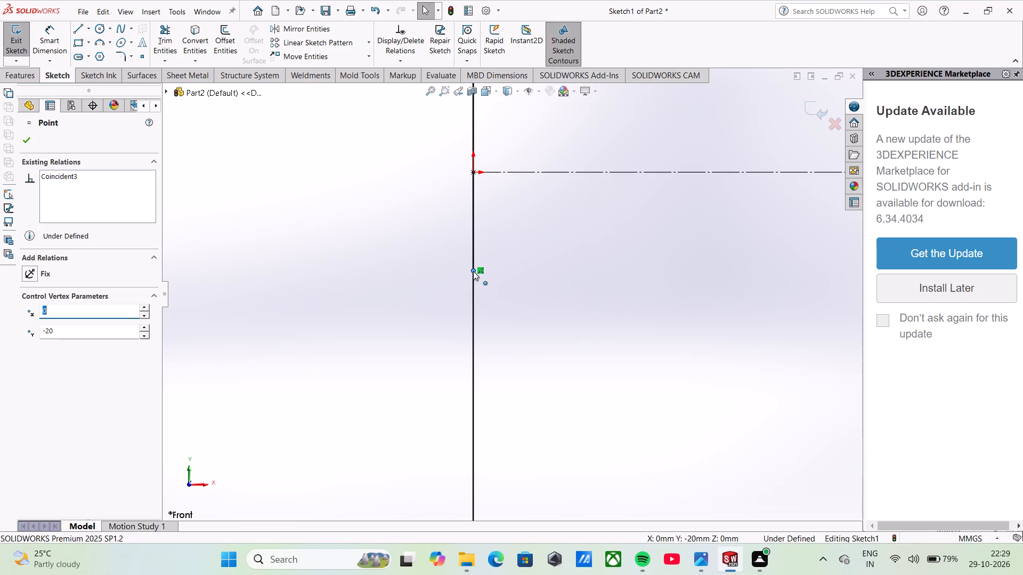
{"action": "scroll", "coordinate": [427, 255], "scroll_direction": "up", "scroll_amount": 2}
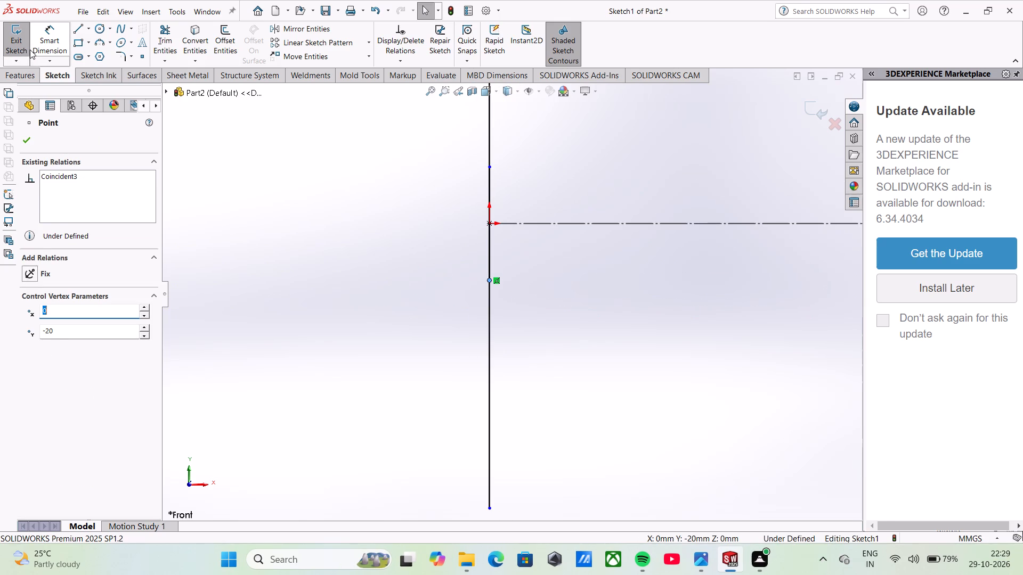
{"action": "left_click", "coordinate": [30, 50]}
{"action": "left_click", "coordinate": [491, 280]}
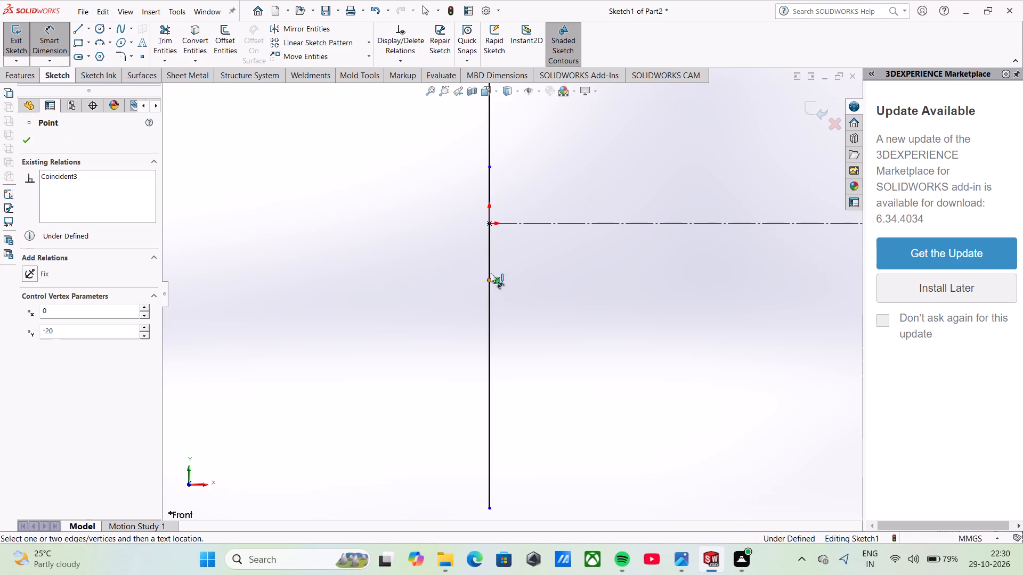
{"action": "left_click", "coordinate": [488, 169]}
{"action": "left_click", "coordinate": [429, 201]}
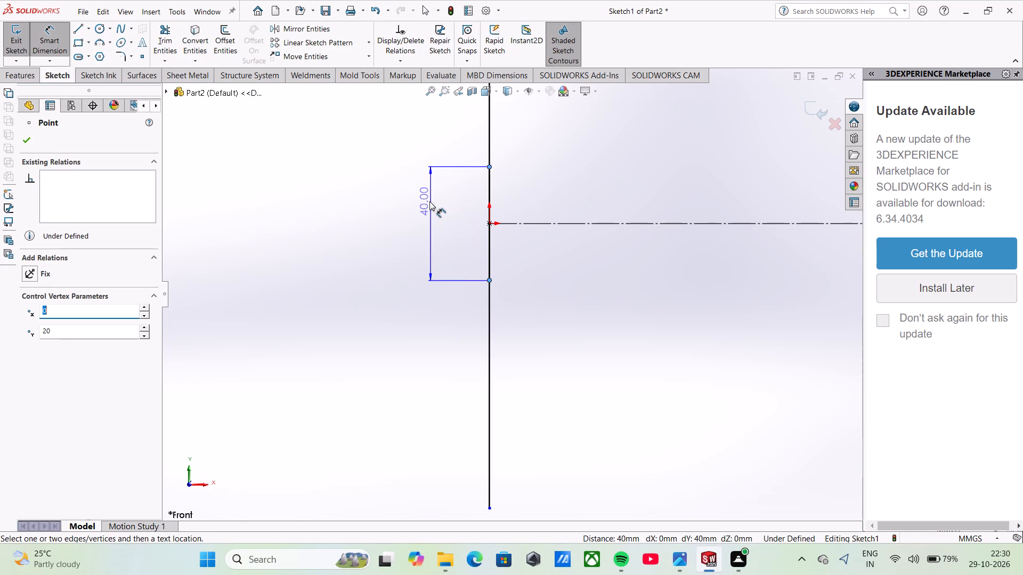
{"action": "type", "text": "80"}
{"action": "key", "text": "Return"}
Draw a sloped line about 334 mm long from the 80 mm line's upper endpoint to above the centerline's far end.
{"action": "scroll", "coordinate": [428, 201], "scroll_direction": "up", "scroll_amount": 6}
{"action": "scroll", "coordinate": [501, 257], "scroll_direction": "down", "scroll_amount": 7}
{"action": "scroll", "coordinate": [527, 341], "scroll_direction": "down", "scroll_amount": 2}
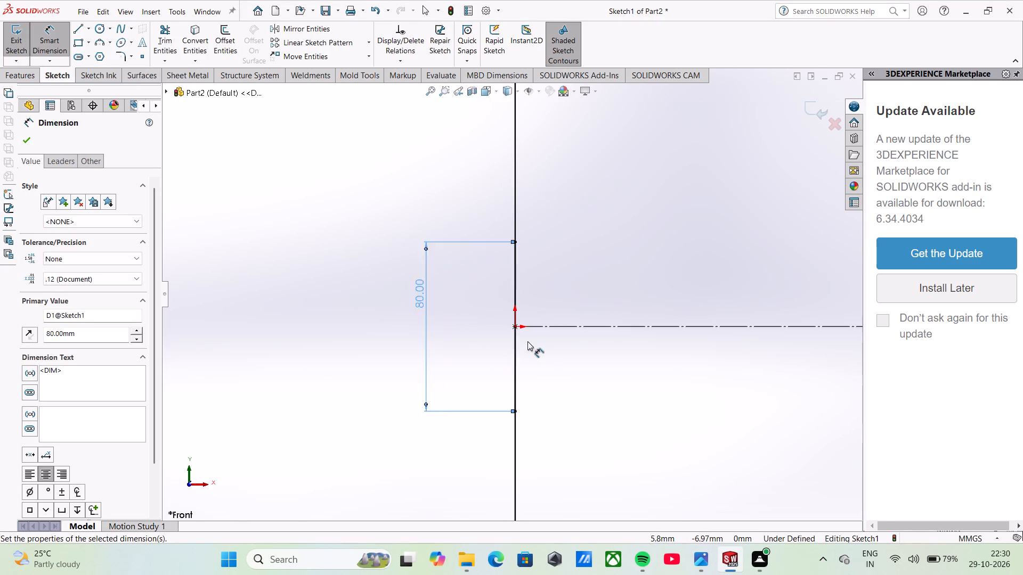
{"action": "scroll", "coordinate": [527, 341], "scroll_direction": "down", "scroll_amount": 2}
{"action": "scroll", "coordinate": [523, 339], "scroll_direction": "up", "scroll_amount": 4}
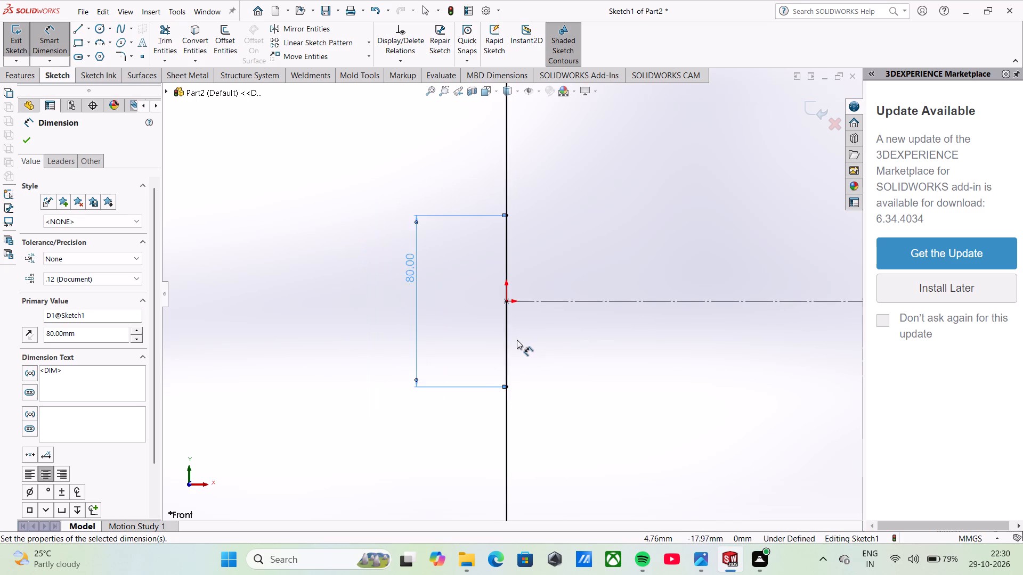
{"action": "scroll", "coordinate": [517, 340], "scroll_direction": "up", "scroll_amount": 6}
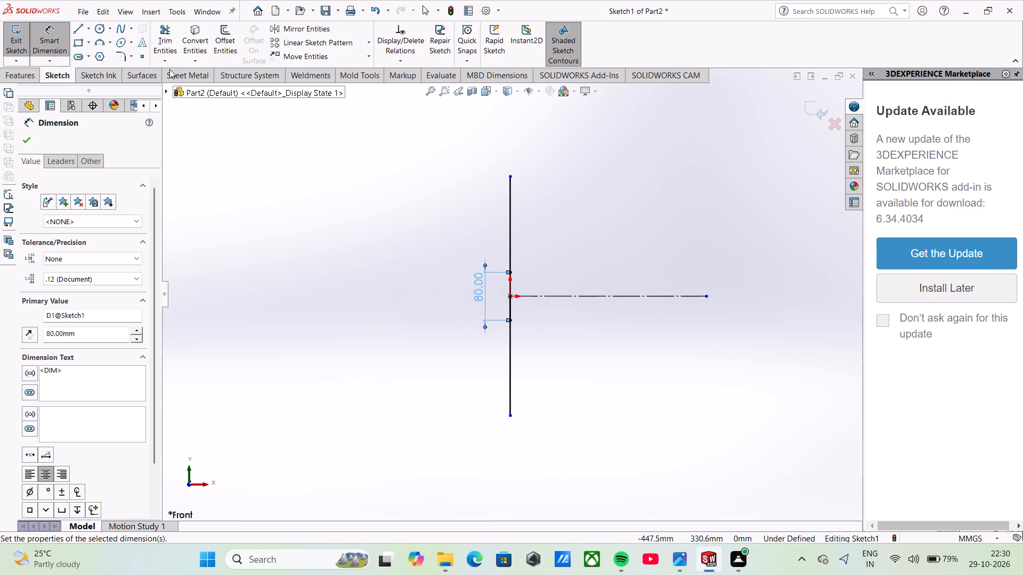
{"action": "left_click", "coordinate": [81, 29]}
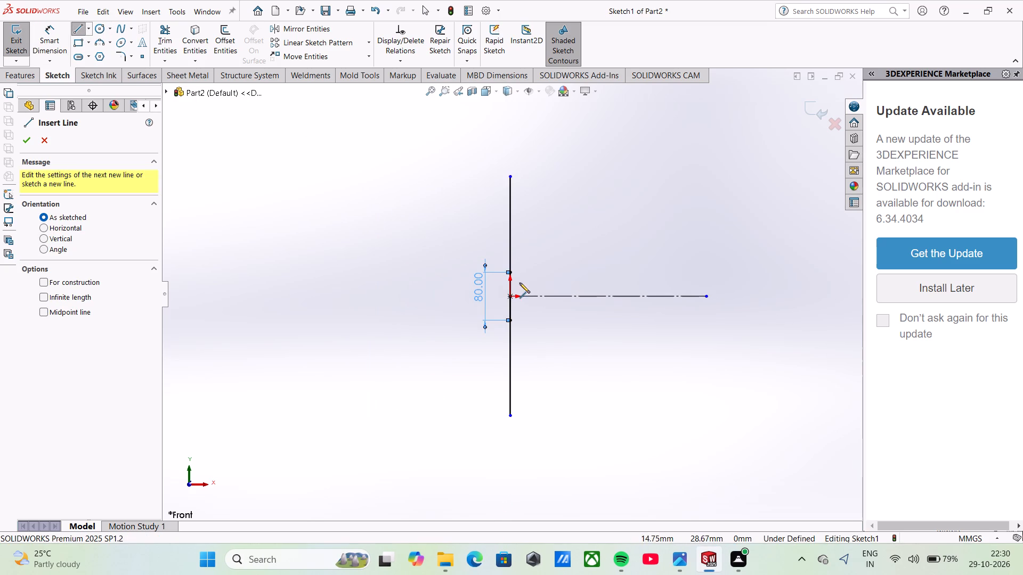
{"action": "left_click", "coordinate": [509, 273]}
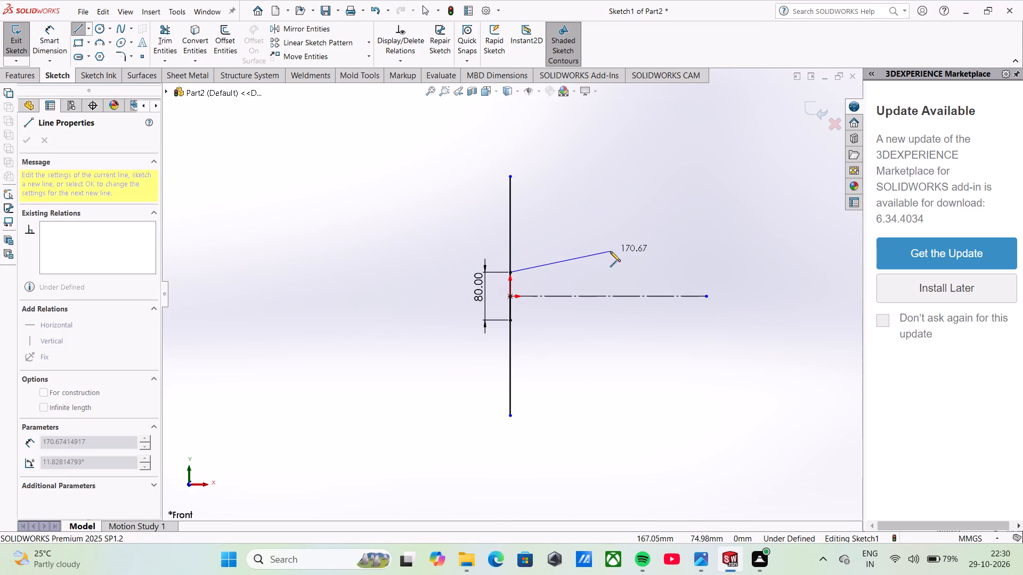
{"action": "left_click", "coordinate": [708, 235]}
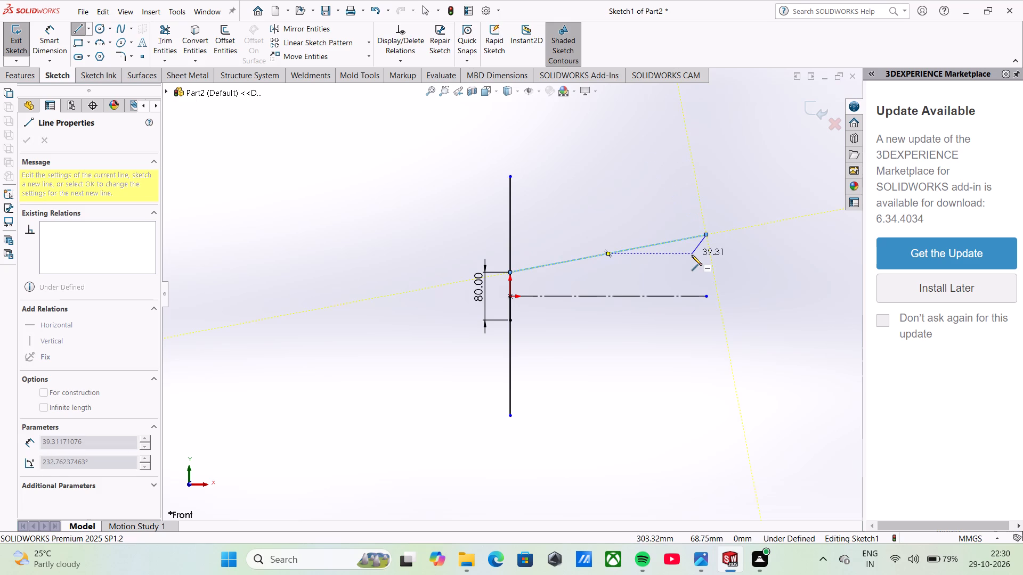
{"action": "scroll", "coordinate": [692, 255], "scroll_direction": "up", "scroll_amount": 1}
{"action": "key", "text": "Escape"}
{"action": "scroll", "coordinate": [685, 259], "scroll_direction": "down", "scroll_amount": 1}
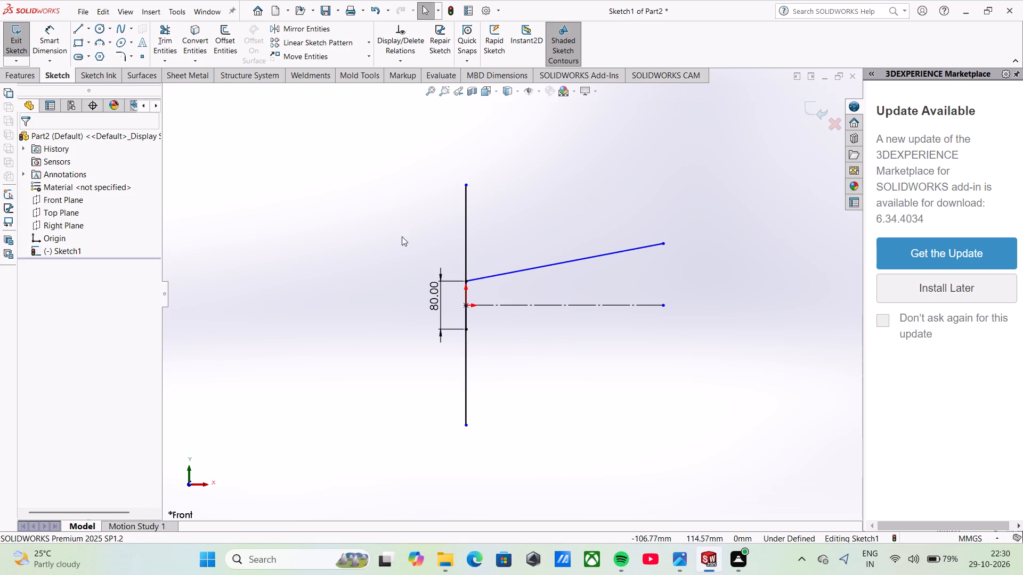
Dimension the angle between the sloped line and the horizontal centerline to 10°.
{"action": "left_click", "coordinate": [57, 37]}
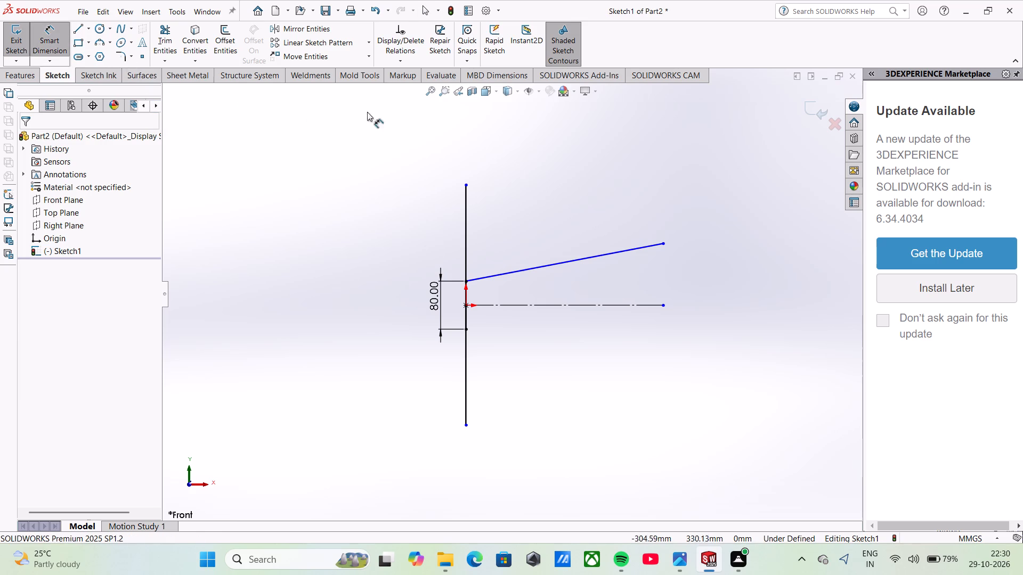
{"action": "left_click", "coordinate": [575, 262]}
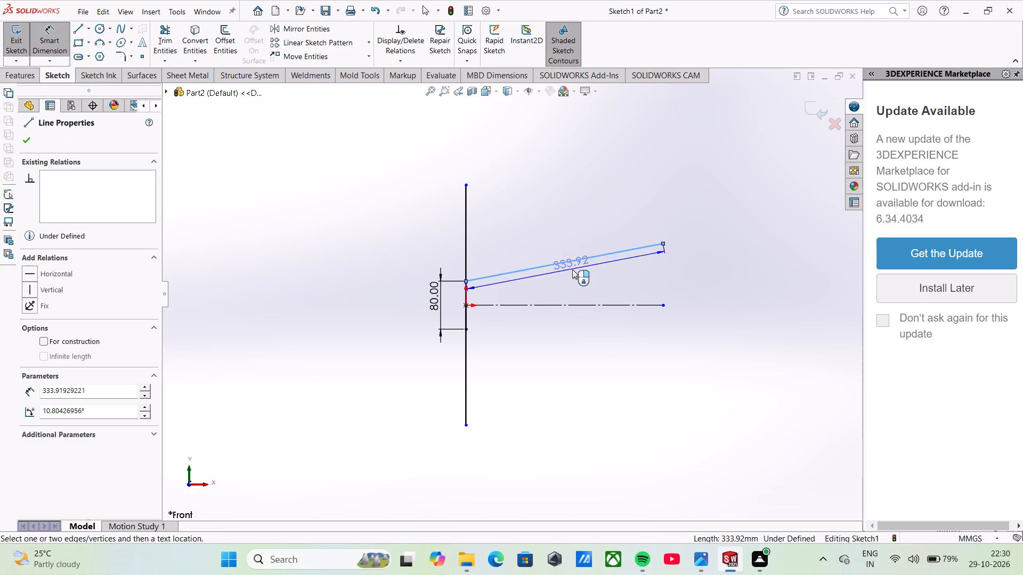
{"action": "left_click", "coordinate": [571, 305]}
{"action": "left_click", "coordinate": [574, 292]}
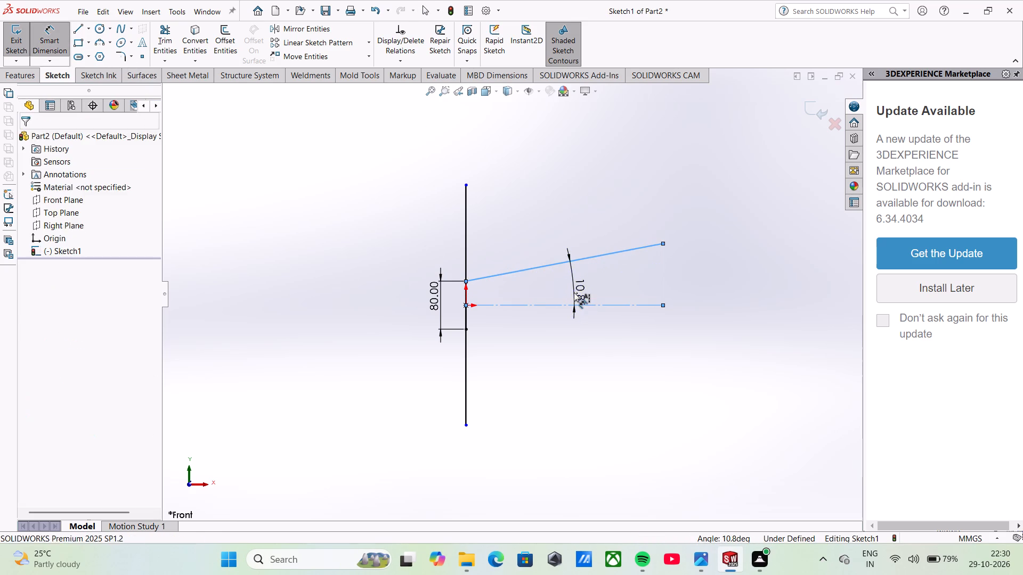
{"action": "type", "text": "10"}
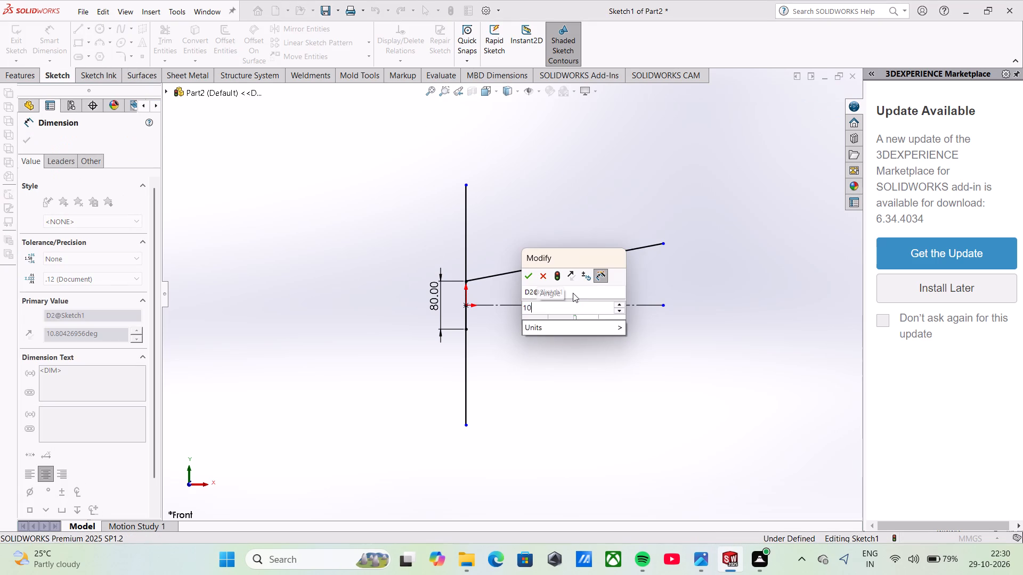
{"action": "key", "text": "Return"}
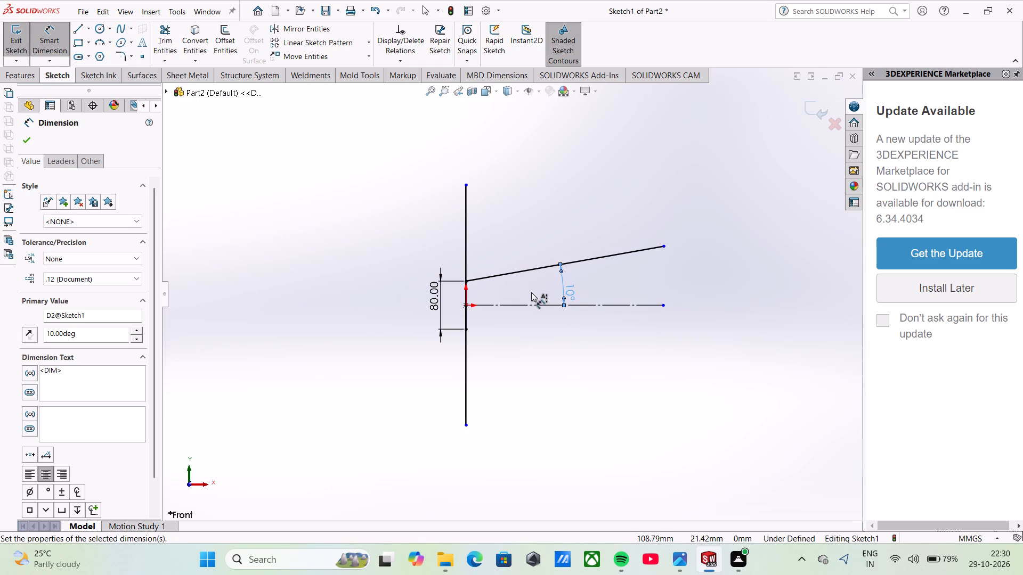
Draw a horizontal line outward from the long vertical line's upper endpoint, on the sloped line's side, and set its length to 22 mm.
{"action": "scroll", "coordinate": [531, 292], "scroll_direction": "up", "scroll_amount": 2}
{"action": "scroll", "coordinate": [530, 293], "scroll_direction": "down", "scroll_amount": 3}
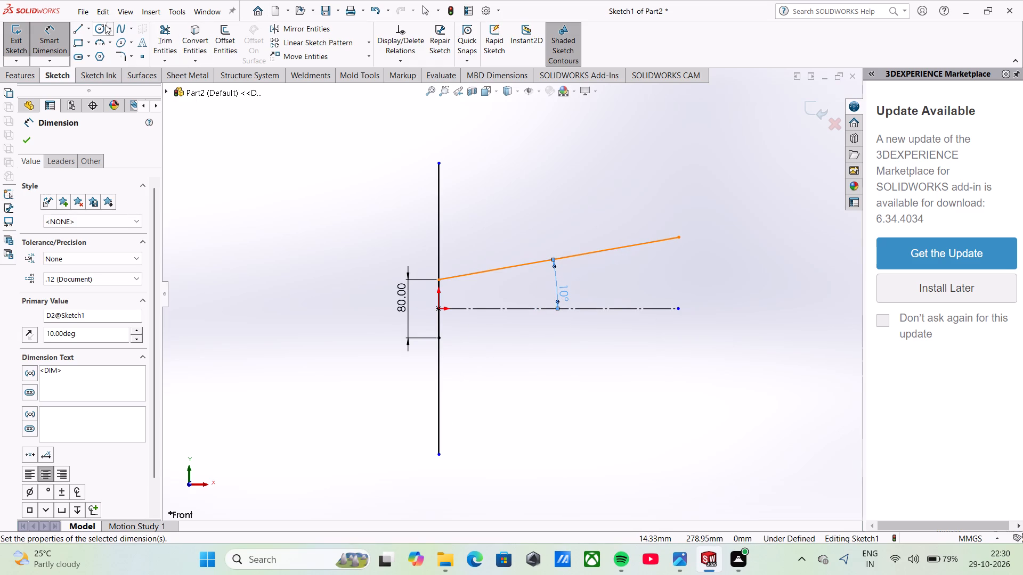
{"action": "left_click", "coordinate": [74, 31]}
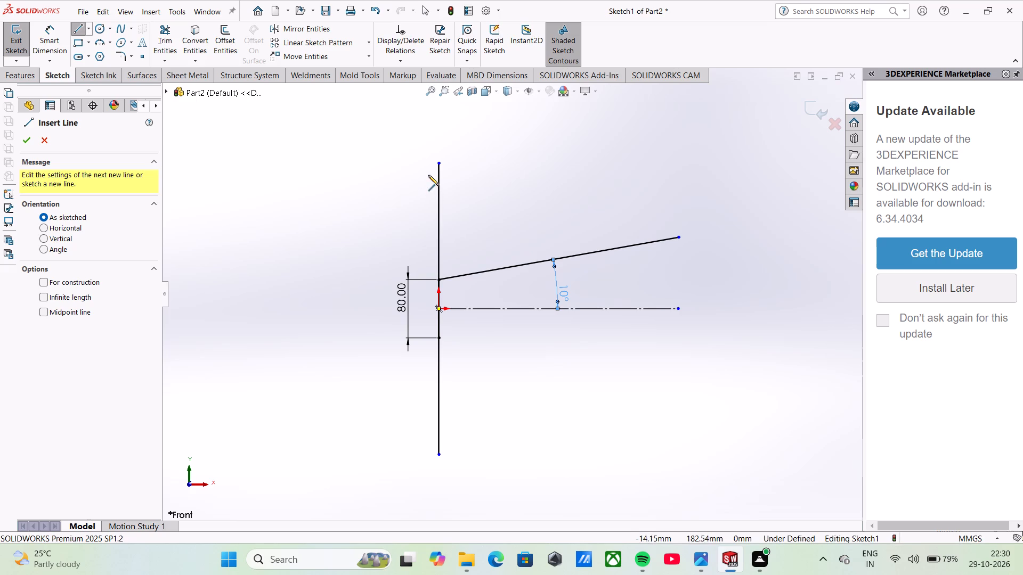
{"action": "left_click", "coordinate": [438, 161]}
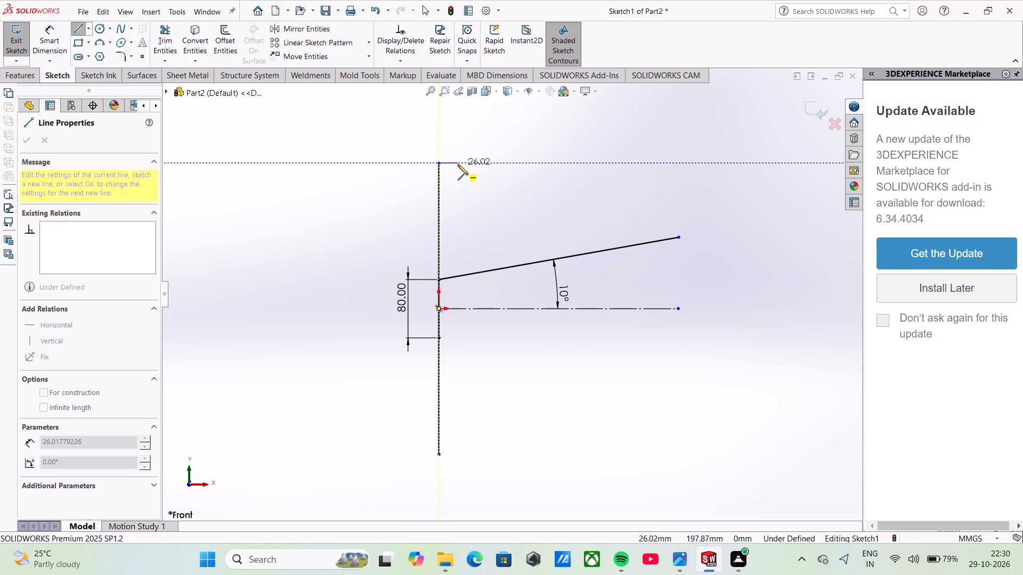
{"action": "left_click", "coordinate": [458, 165]}
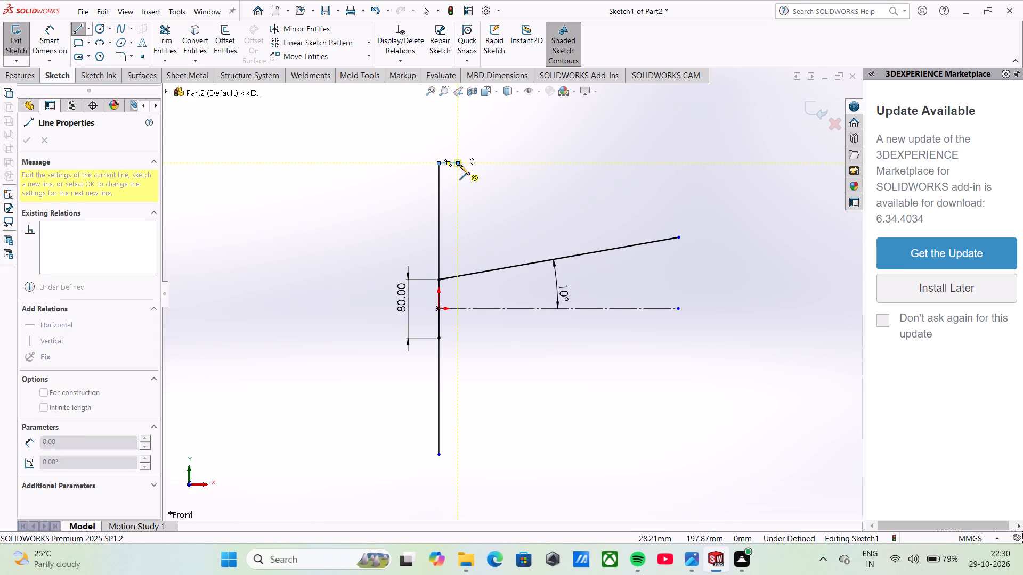
{"action": "key", "text": "Escape"}
{"action": "left_click", "coordinate": [444, 164]}
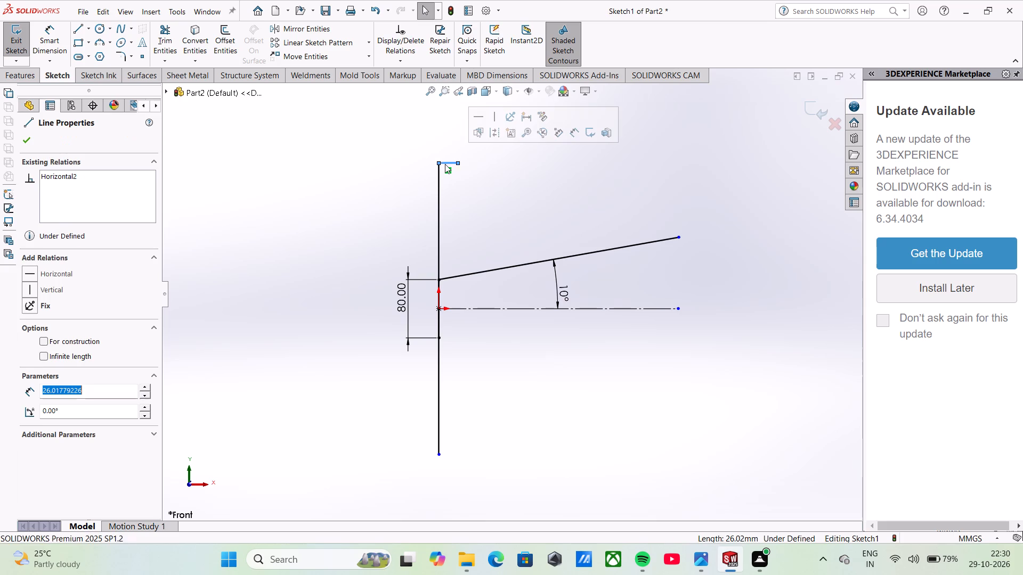
{"action": "type", "text": "22"}
{"action": "key", "text": "Return"}
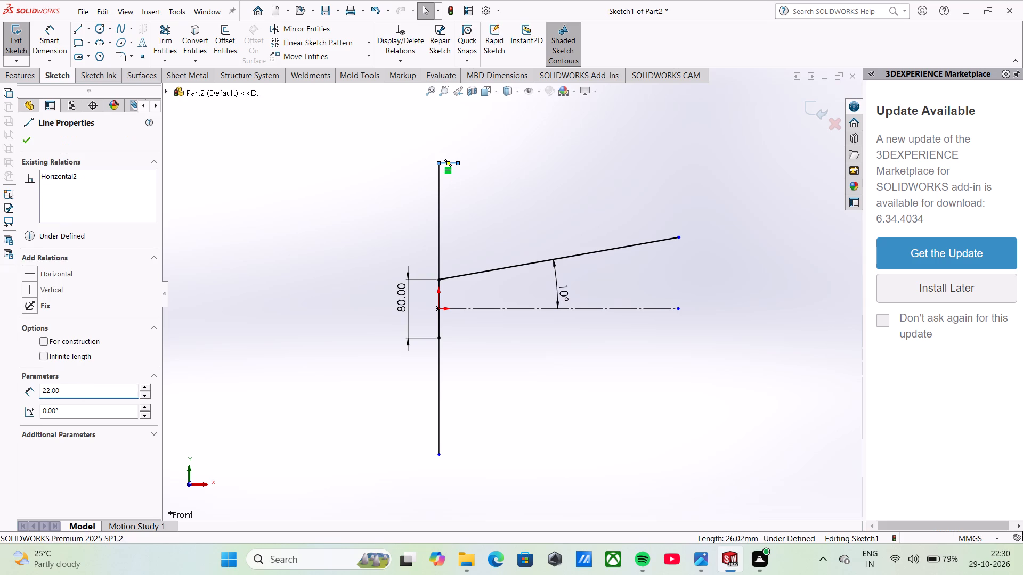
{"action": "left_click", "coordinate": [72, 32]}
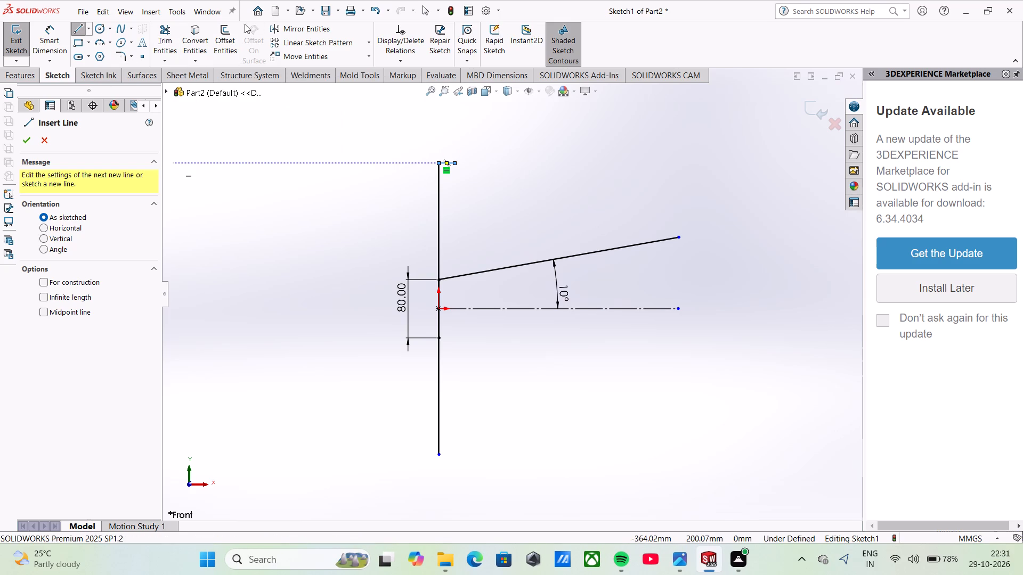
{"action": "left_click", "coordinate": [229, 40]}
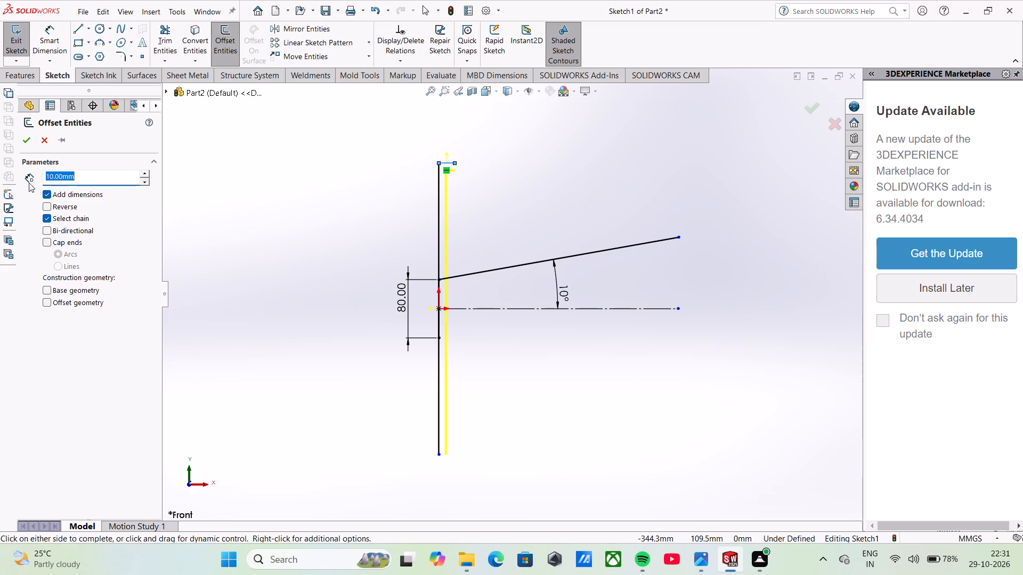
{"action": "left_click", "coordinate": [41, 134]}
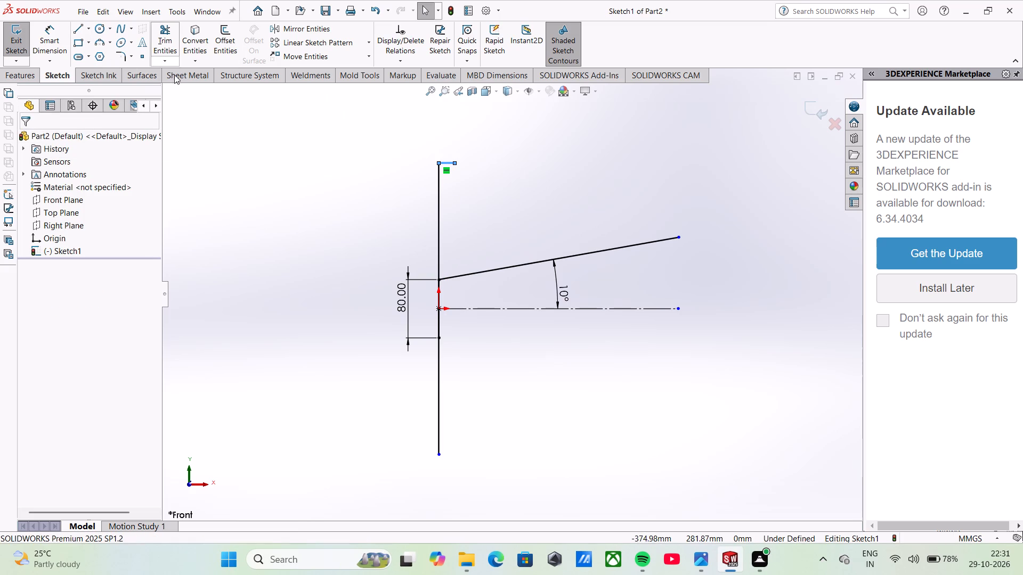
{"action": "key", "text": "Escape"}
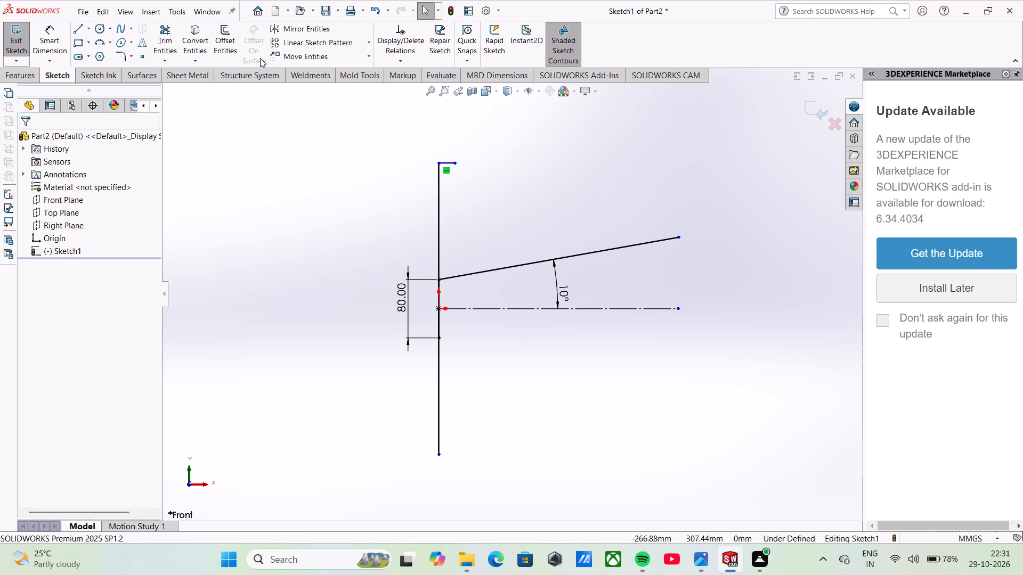
Offset only the sloped line 12 mm to its upper side, reversed, without chain selection or added dimensions.
{"action": "left_click", "coordinate": [224, 44]}
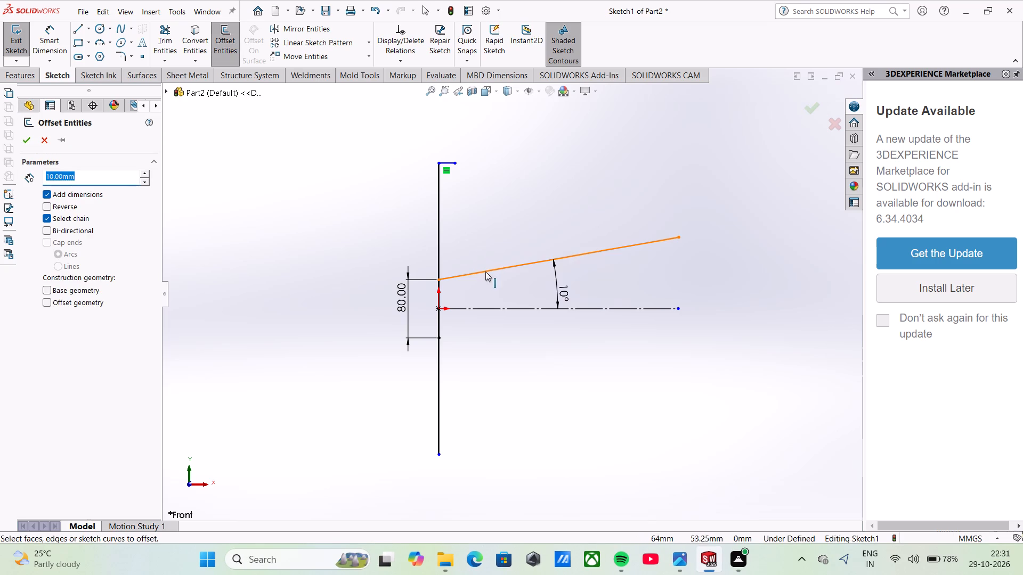
{"action": "left_click", "coordinate": [485, 272]}
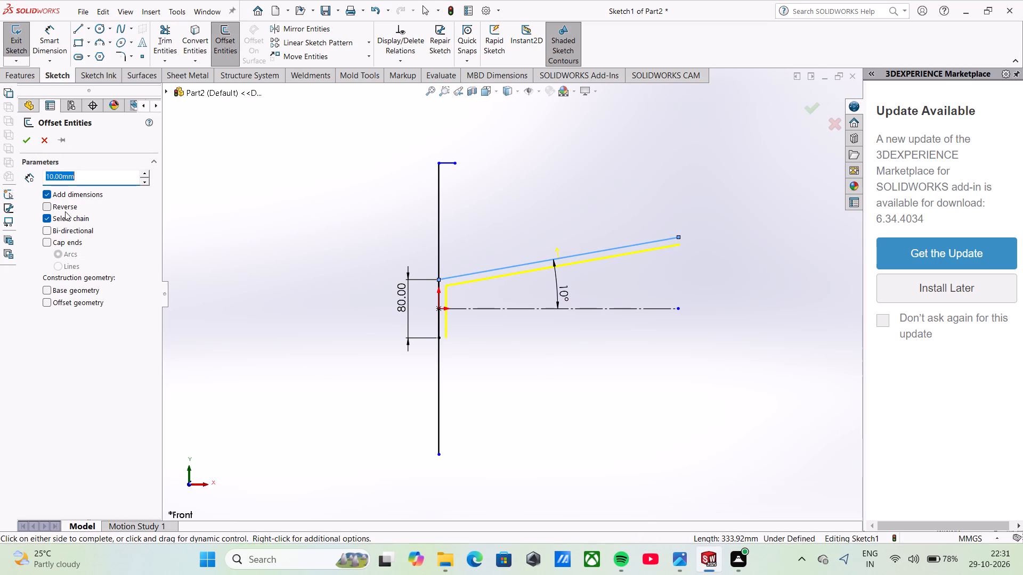
{"action": "left_click", "coordinate": [63, 217]}
{"action": "left_click", "coordinate": [61, 196]}
{"action": "left_click", "coordinate": [61, 203]}
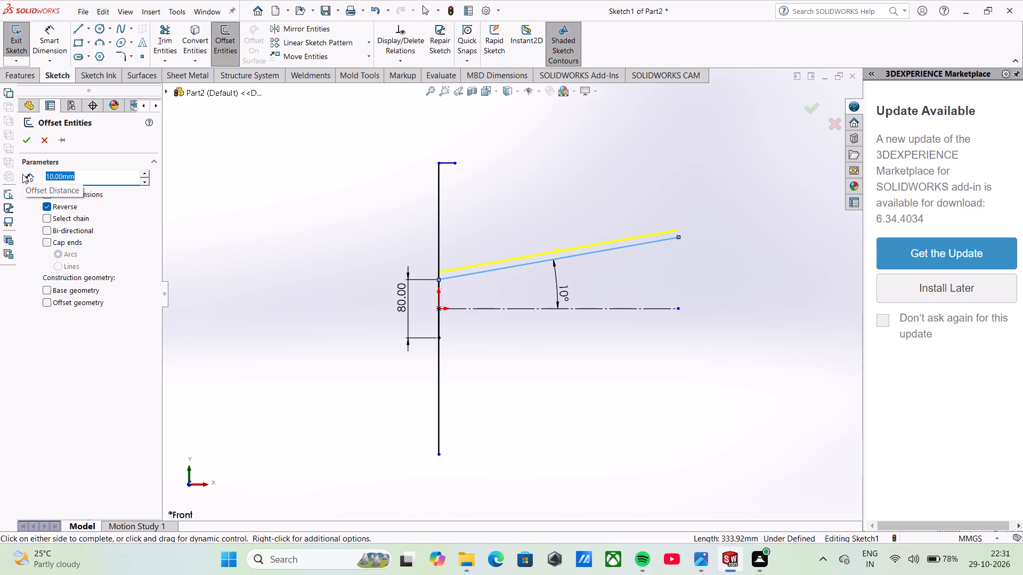
{"action": "type", "text": "12"}
{"action": "key", "text": "Return"}
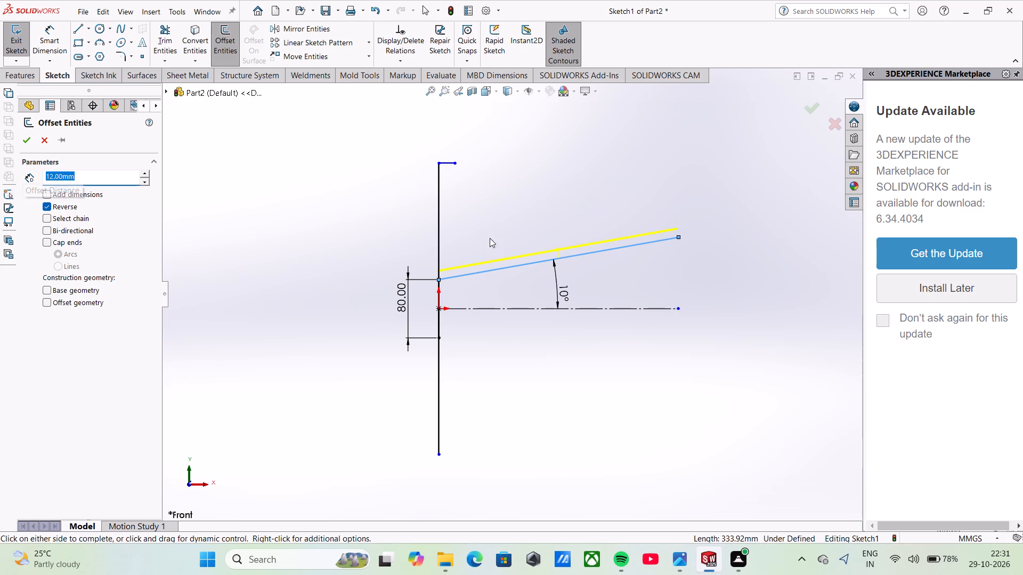
{"action": "left_click", "coordinate": [23, 143]}
Draw a vertical line from the 22 mm line's free end down to the offset sloped line.
{"action": "left_click", "coordinate": [79, 28]}
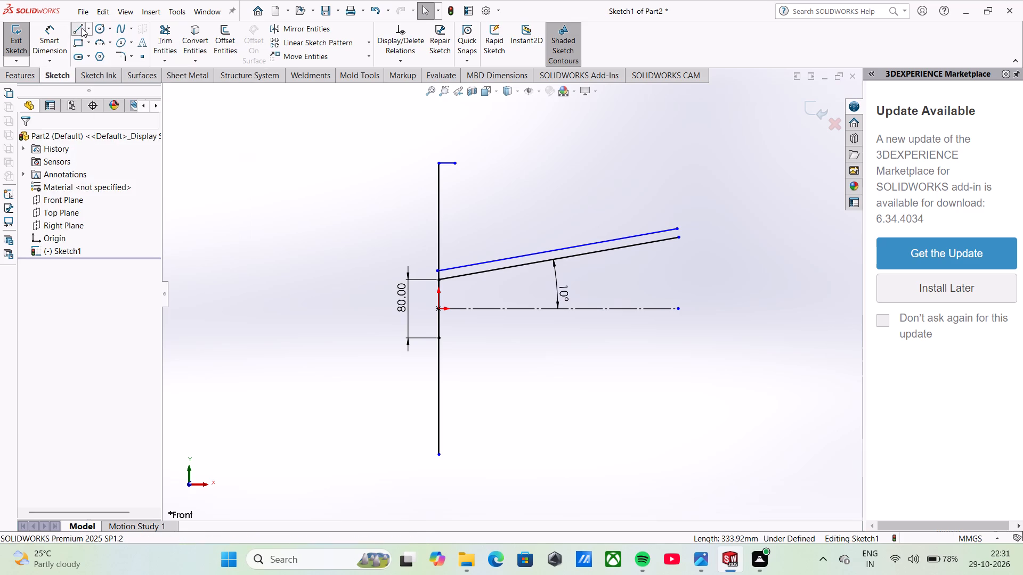
{"action": "left_click", "coordinate": [458, 164]}
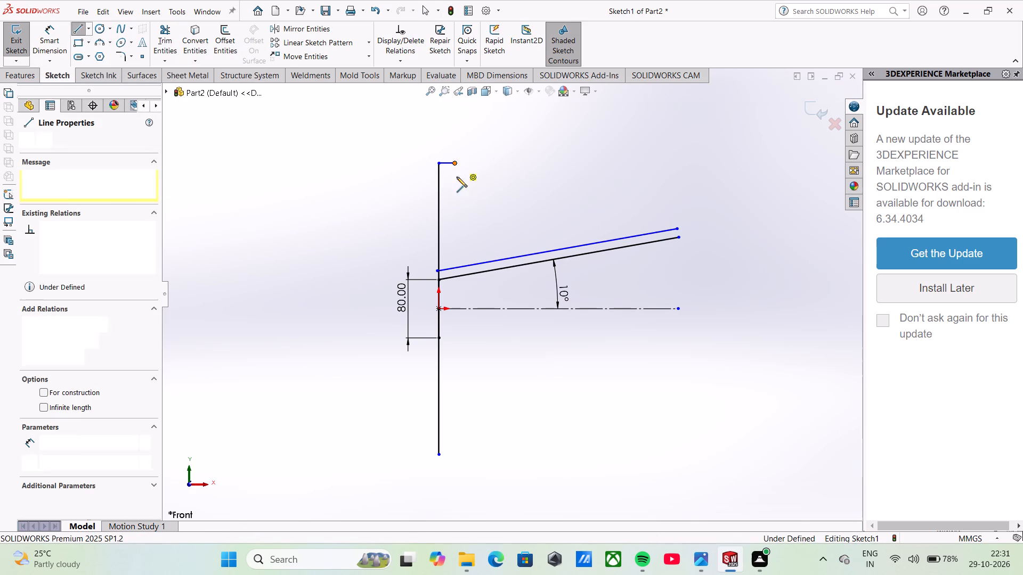
{"action": "left_click", "coordinate": [456, 268]}
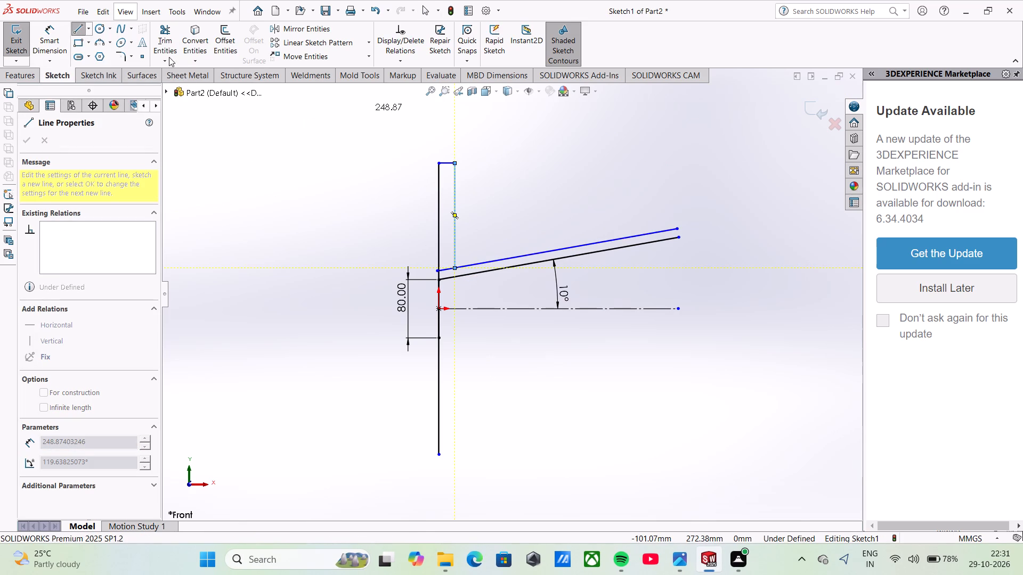
Trim the offset sloped line back to the flange's inner vertical line, removing its leftover stub past the long vertical line.
{"action": "left_click", "coordinate": [169, 56]}
{"action": "left_click", "coordinate": [166, 21]}
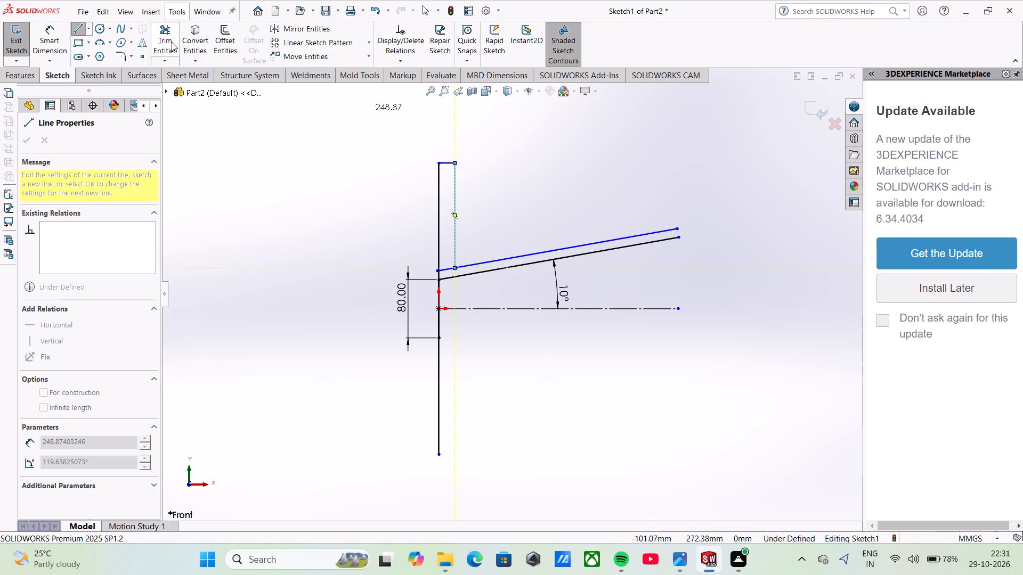
{"action": "left_click", "coordinate": [172, 43]}
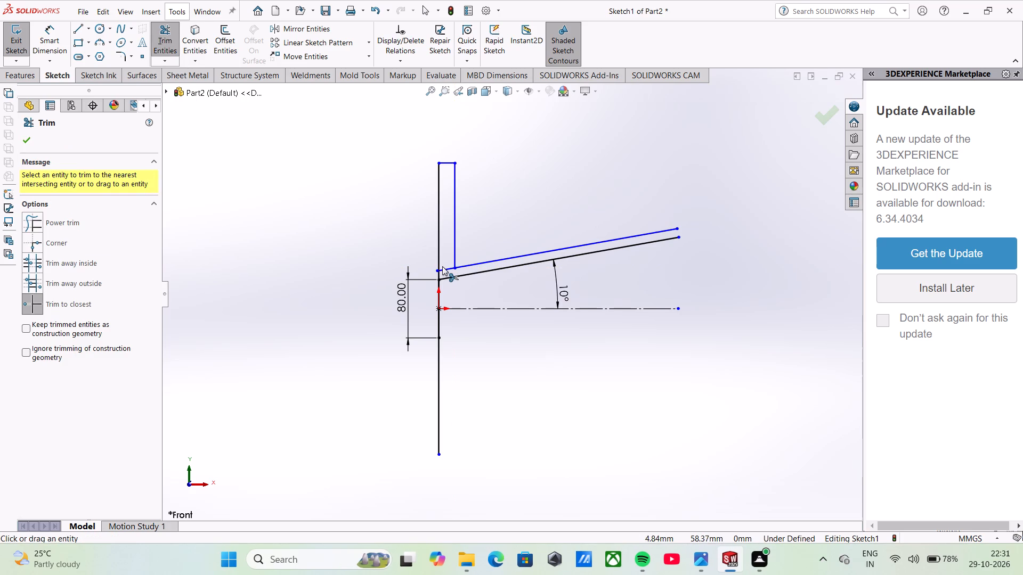
{"action": "left_click", "coordinate": [444, 268]}
{"action": "scroll", "coordinate": [440, 267], "scroll_direction": "down", "scroll_amount": 1}
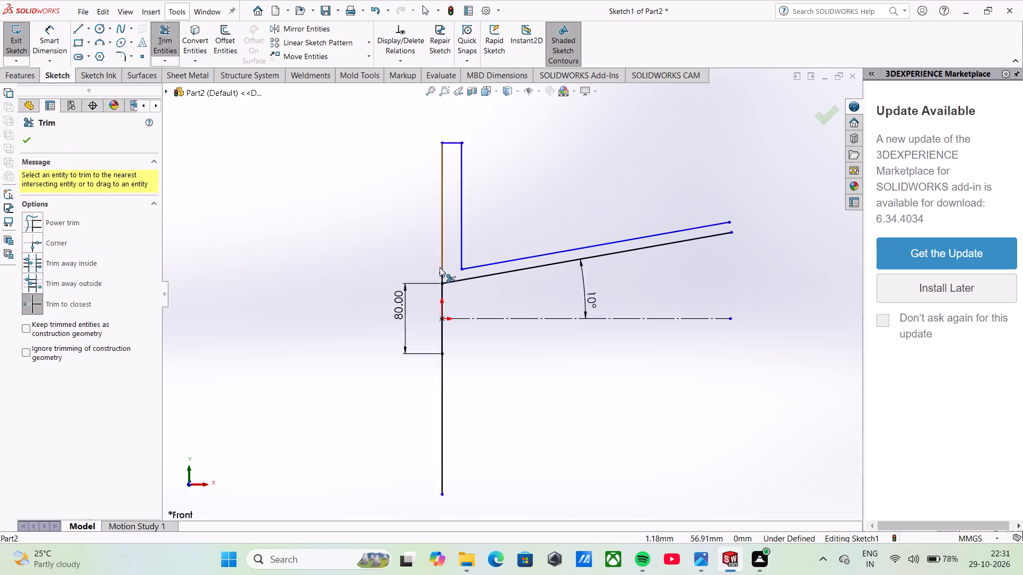
{"action": "scroll", "coordinate": [440, 267], "scroll_direction": "down", "scroll_amount": 3}
{"action": "scroll", "coordinate": [479, 292], "scroll_direction": "up", "scroll_amount": 2}
{"action": "scroll", "coordinate": [478, 292], "scroll_direction": "down", "scroll_amount": 6}
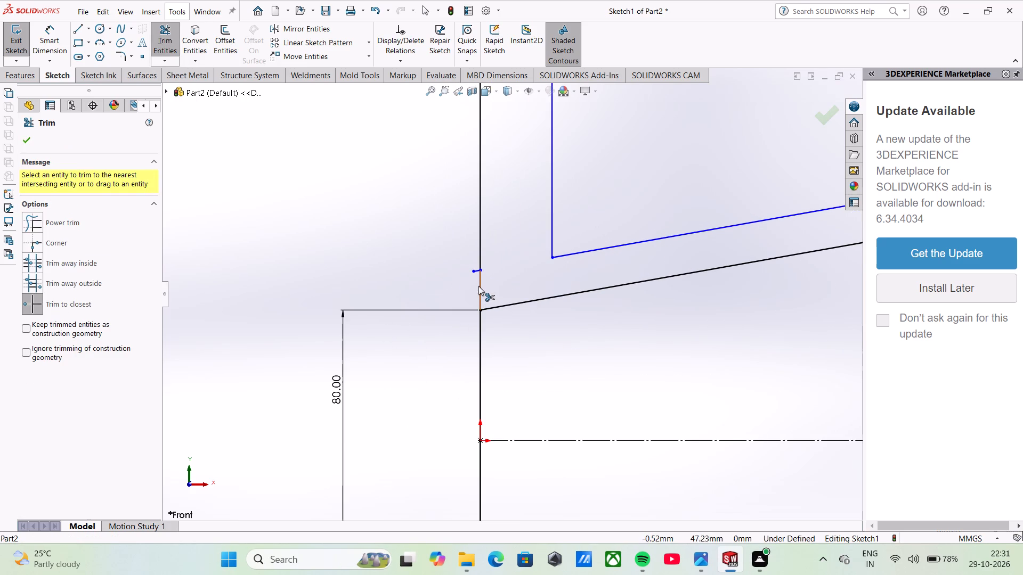
{"action": "left_click", "coordinate": [477, 268]}
Trim away all vertical line segments below the origin, accepting deletion of their midpoint or equal-length relations.
{"action": "scroll", "coordinate": [477, 269], "scroll_direction": "down", "scroll_amount": 1}
{"action": "scroll", "coordinate": [477, 269], "scroll_direction": "up", "scroll_amount": 3}
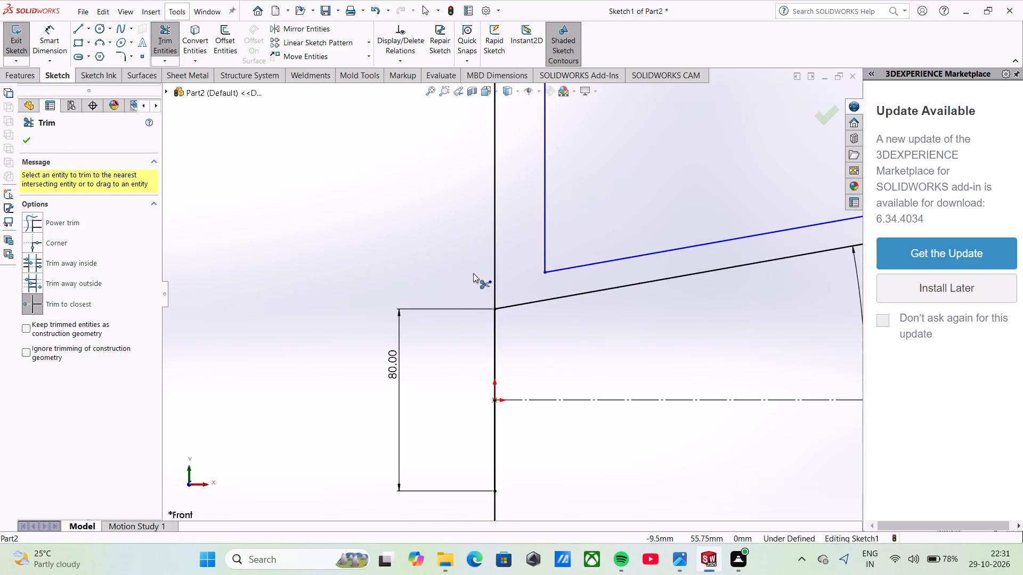
{"action": "scroll", "coordinate": [474, 289], "scroll_direction": "up", "scroll_amount": 5}
{"action": "scroll", "coordinate": [585, 249], "scroll_direction": "up", "scroll_amount": 1}
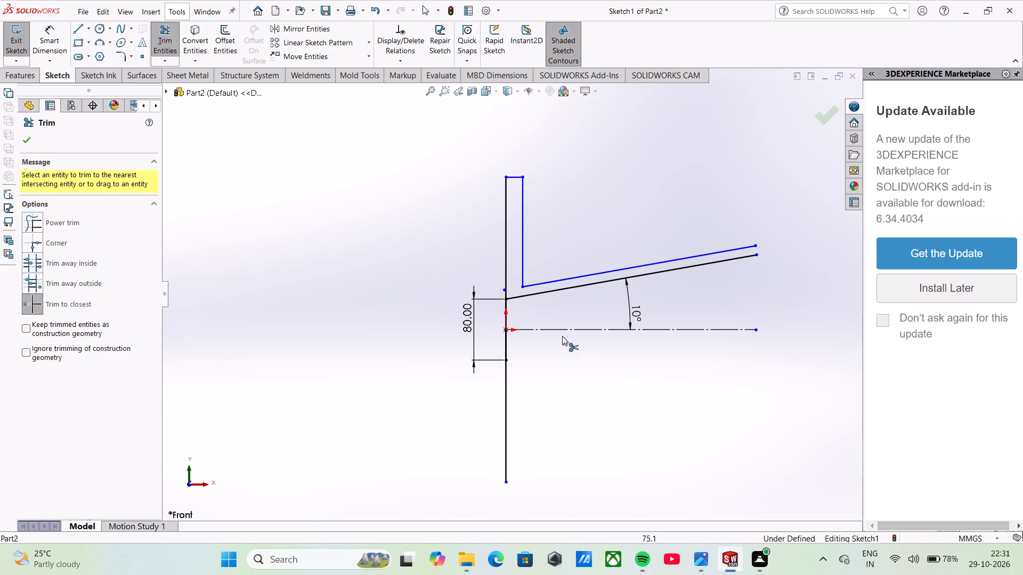
{"action": "left_click", "coordinate": [505, 349]}
{"action": "left_click", "coordinate": [550, 292]}
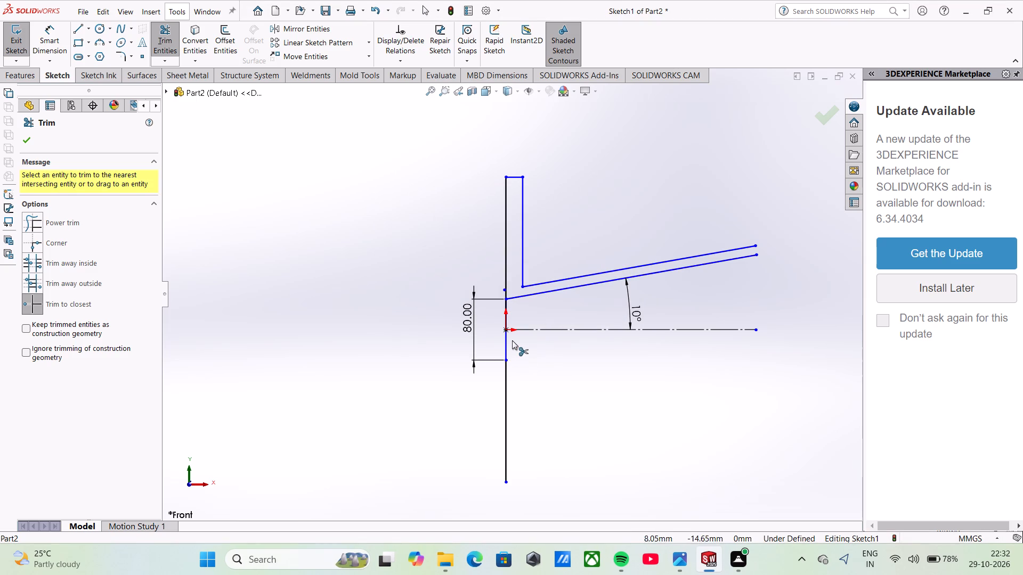
{"action": "left_click", "coordinate": [504, 342]}
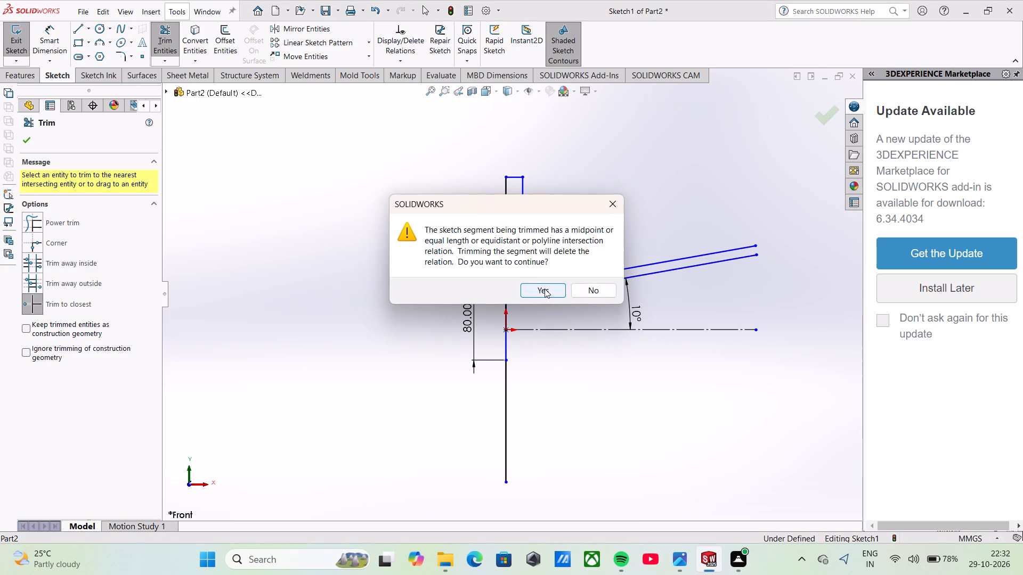
{"action": "left_click", "coordinate": [545, 289]}
{"action": "left_click", "coordinate": [507, 388]}
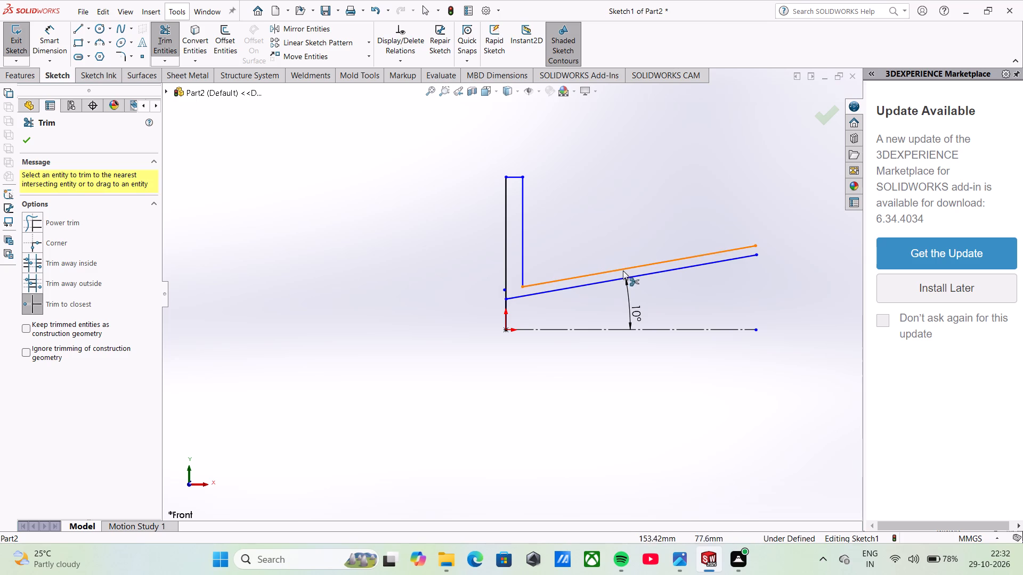
Draw a vertical line about 16 mm long upward from the lower sloped line's free end, past the offset line's level.
{"action": "scroll", "coordinate": [639, 260], "scroll_direction": "up", "scroll_amount": 1}
{"action": "scroll", "coordinate": [726, 278], "scroll_direction": "down", "scroll_amount": 2}
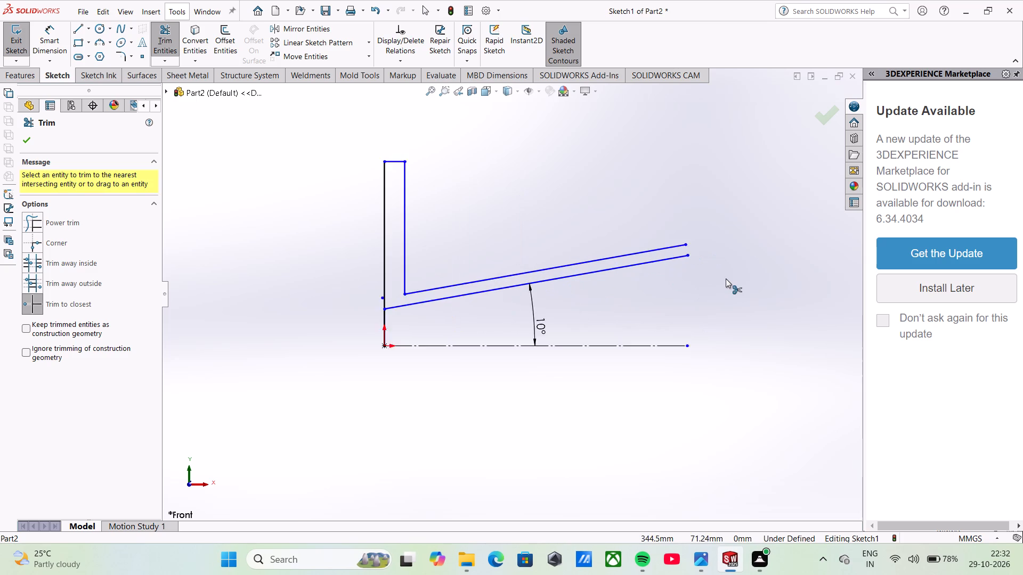
{"action": "scroll", "coordinate": [726, 278], "scroll_direction": "down", "scroll_amount": 2}
{"action": "scroll", "coordinate": [619, 242], "scroll_direction": "down", "scroll_amount": 3}
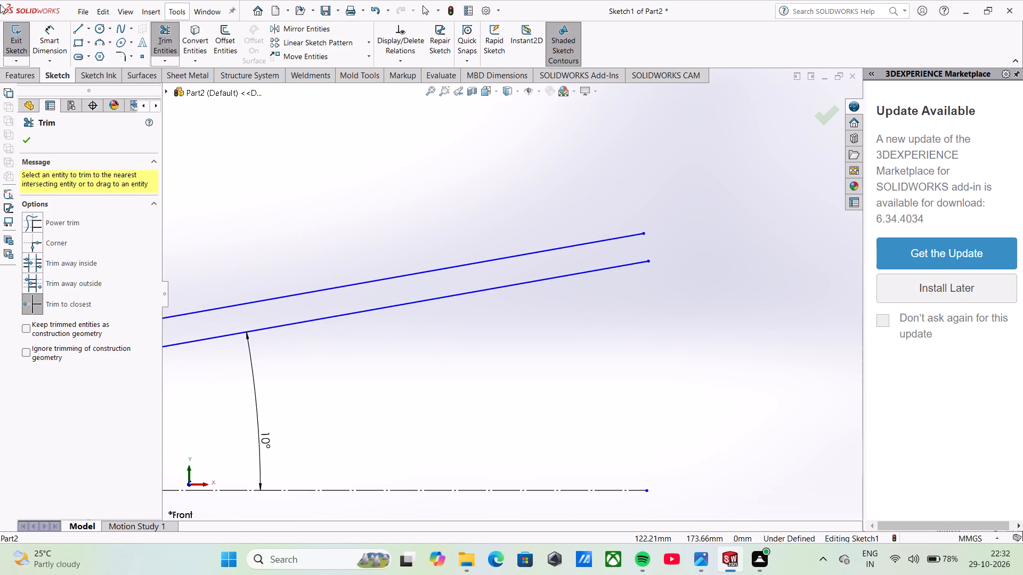
{"action": "left_click", "coordinate": [76, 28]}
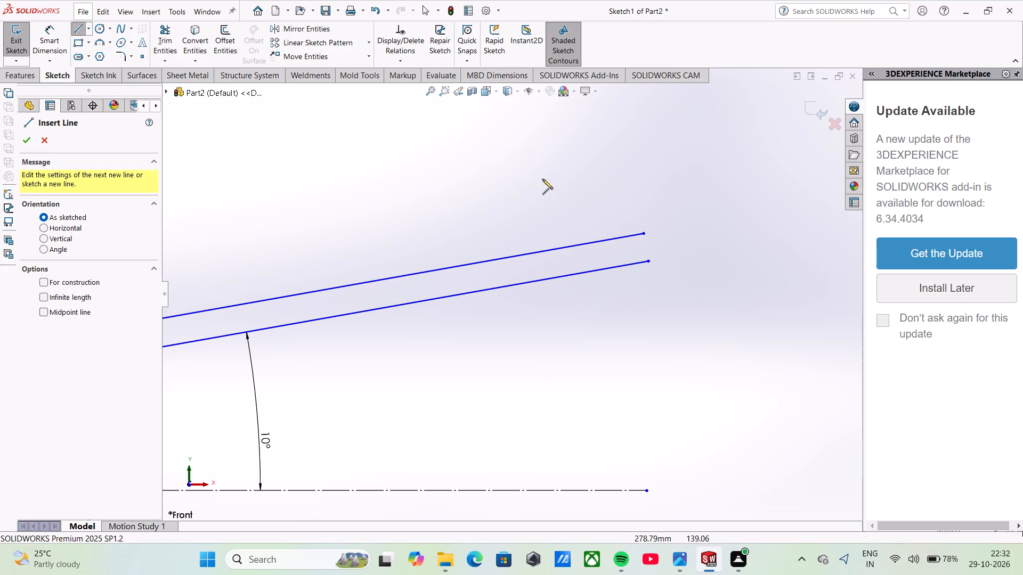
{"action": "left_click", "coordinate": [647, 264]}
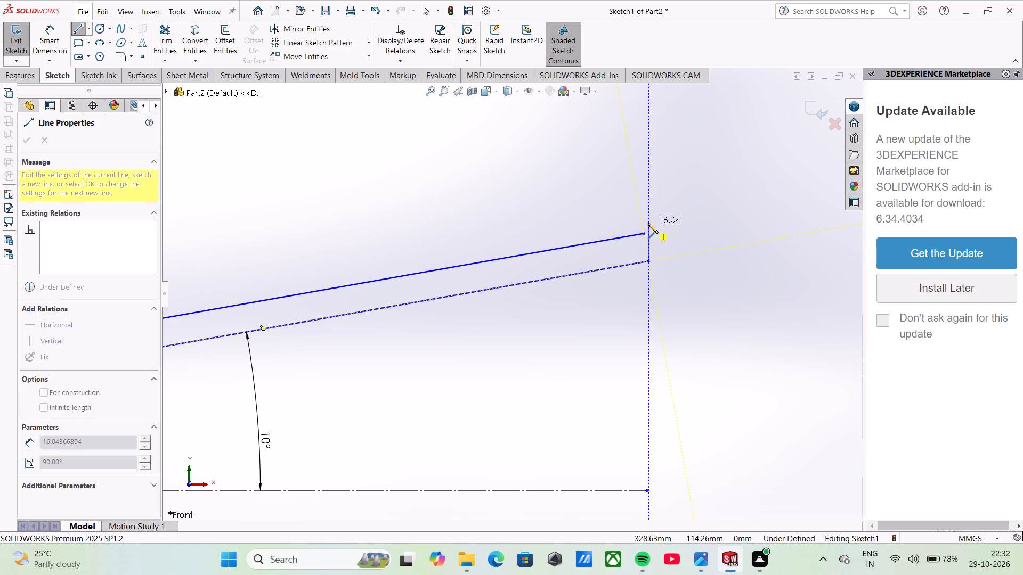
{"action": "left_click", "coordinate": [648, 223]}
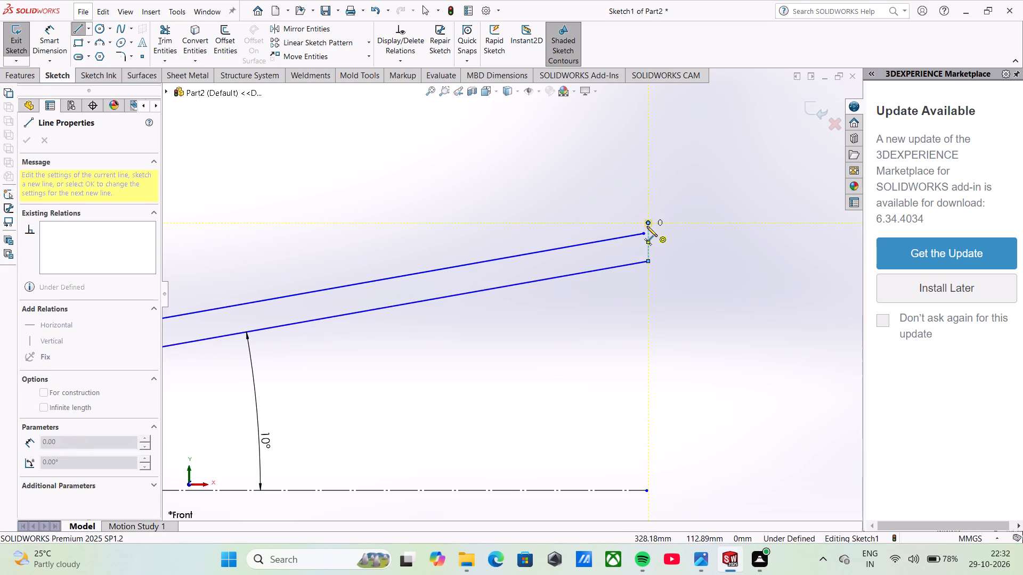
{"action": "scroll", "coordinate": [646, 227], "scroll_direction": "down", "scroll_amount": 7}
{"action": "key", "text": "Escape"}
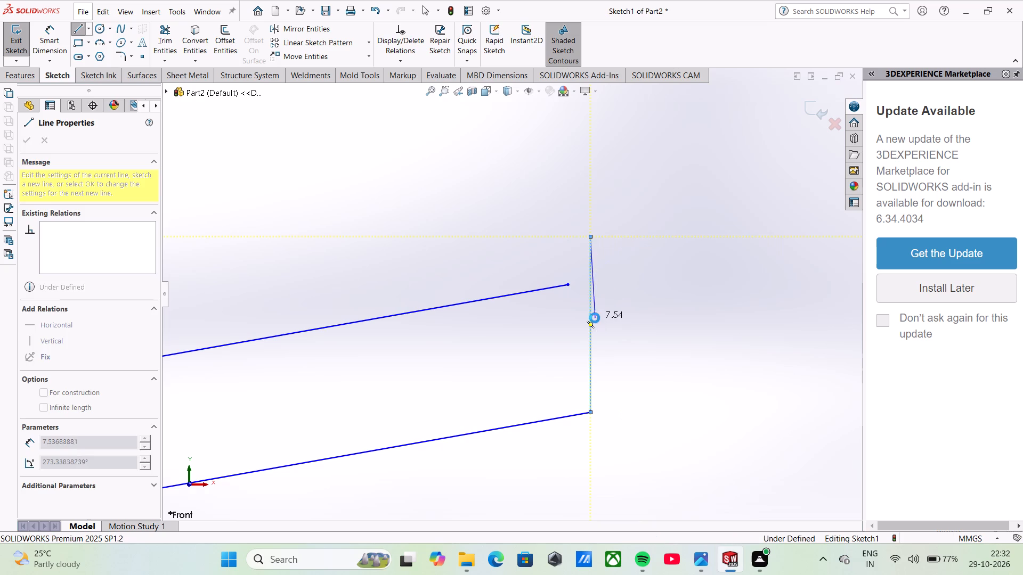
Extend the upper sloped line to meet the new vertical end line.
{"action": "left_click", "coordinate": [163, 65]}
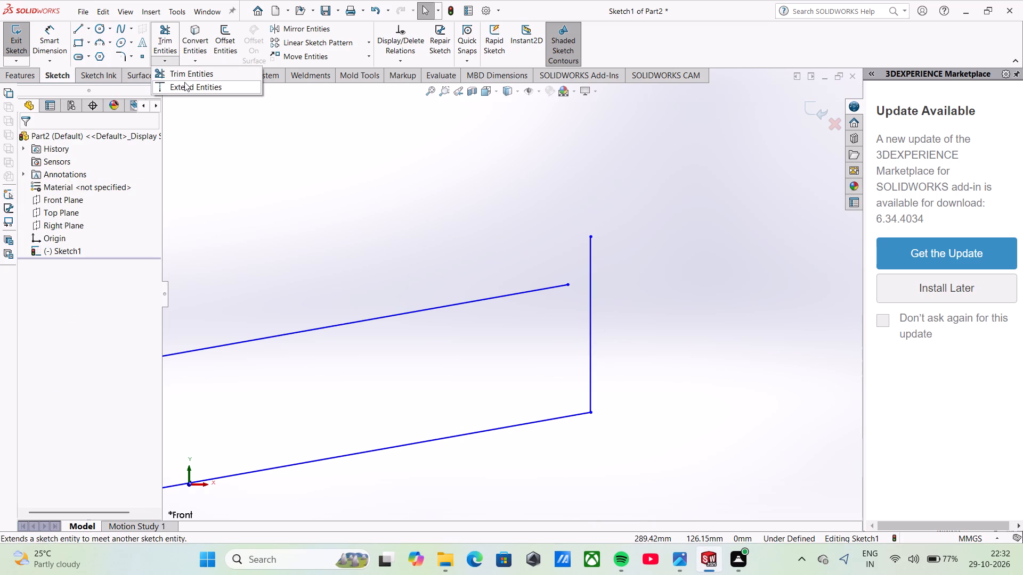
{"action": "left_click", "coordinate": [184, 84]}
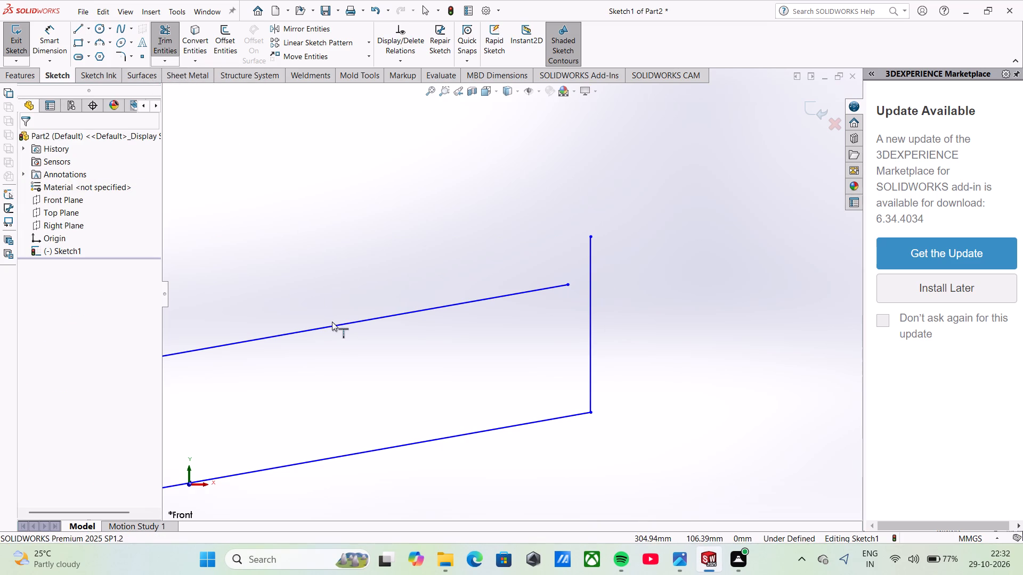
{"action": "left_click", "coordinate": [530, 293]}
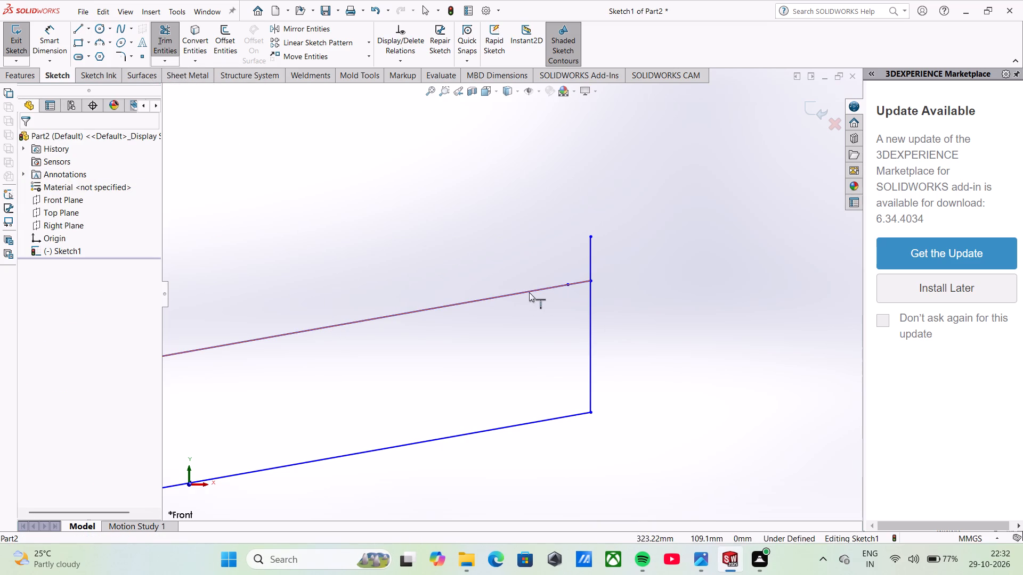
Trim the vertical end line's excess above the upper sloped line.
{"action": "left_click", "coordinate": [166, 62]}
{"action": "left_click", "coordinate": [167, 70]}
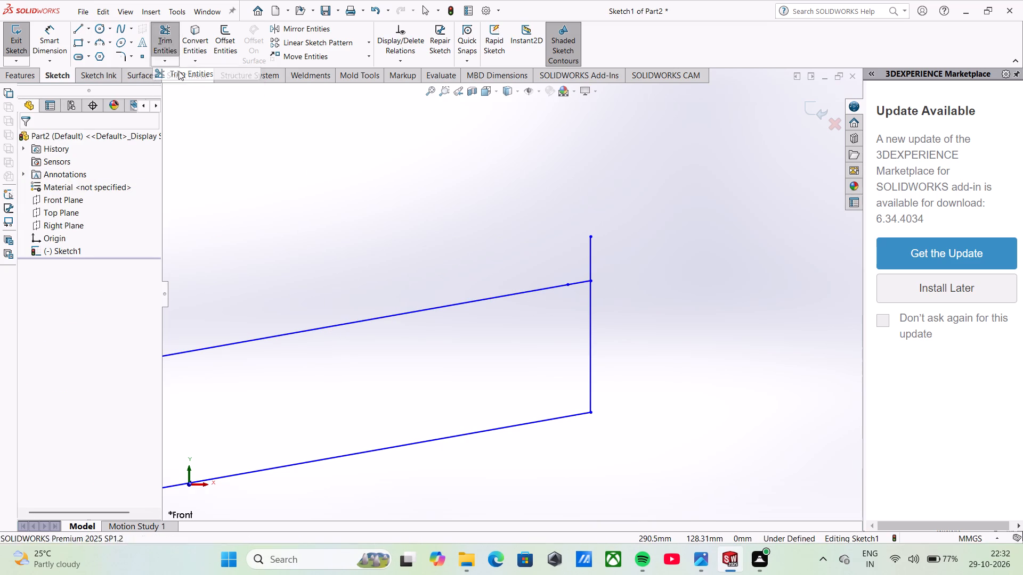
{"action": "left_click", "coordinate": [591, 254]}
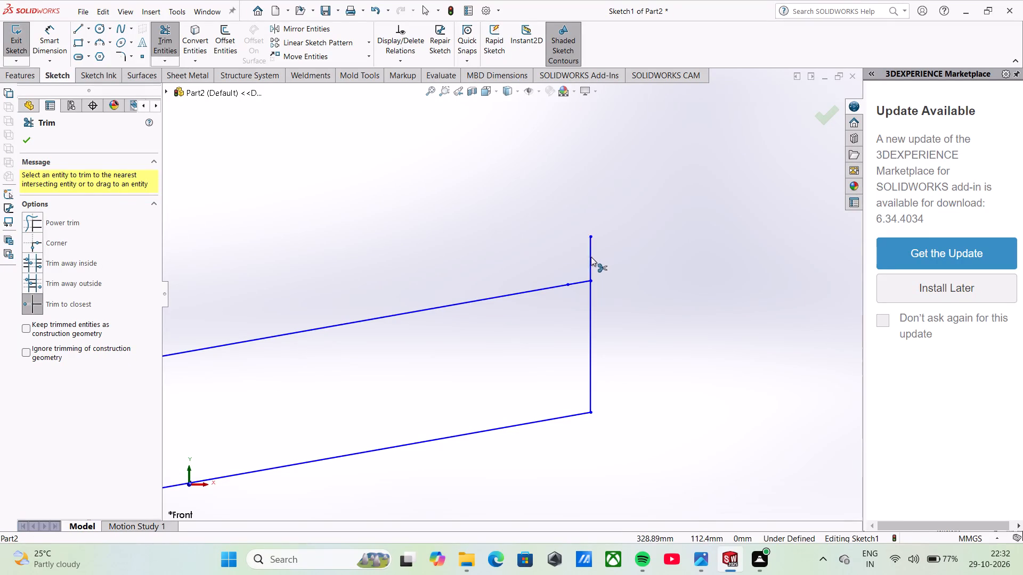
Trim away the overlapping vertical segments between the origin and the lower sloped line's start to close the profile.
{"action": "scroll", "coordinate": [582, 262], "scroll_direction": "up", "scroll_amount": 9}
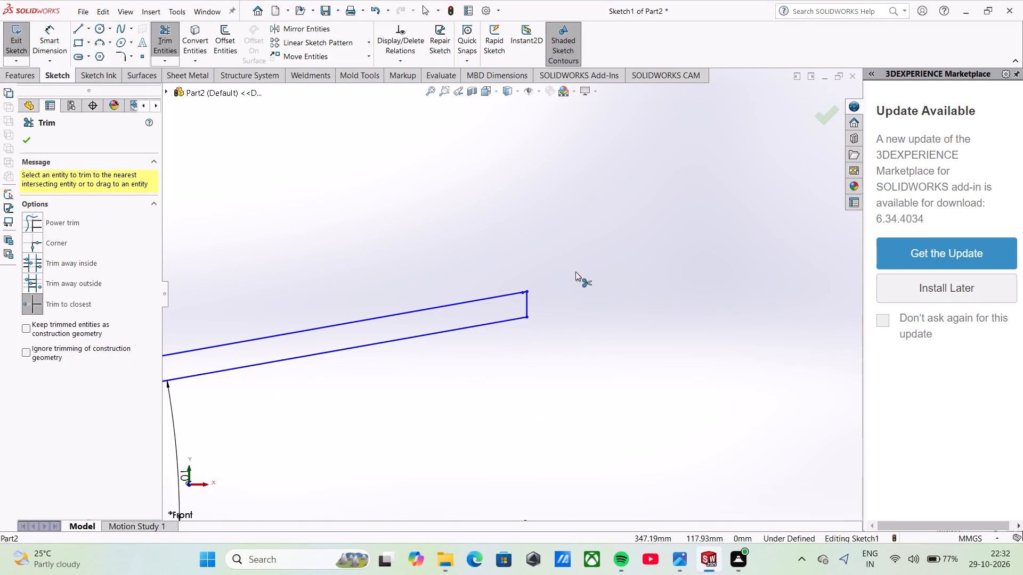
{"action": "scroll", "coordinate": [575, 272], "scroll_direction": "up", "scroll_amount": 3}
{"action": "scroll", "coordinate": [372, 333], "scroll_direction": "up", "scroll_amount": 4}
{"action": "scroll", "coordinate": [320, 320], "scroll_direction": "down", "scroll_amount": 4}
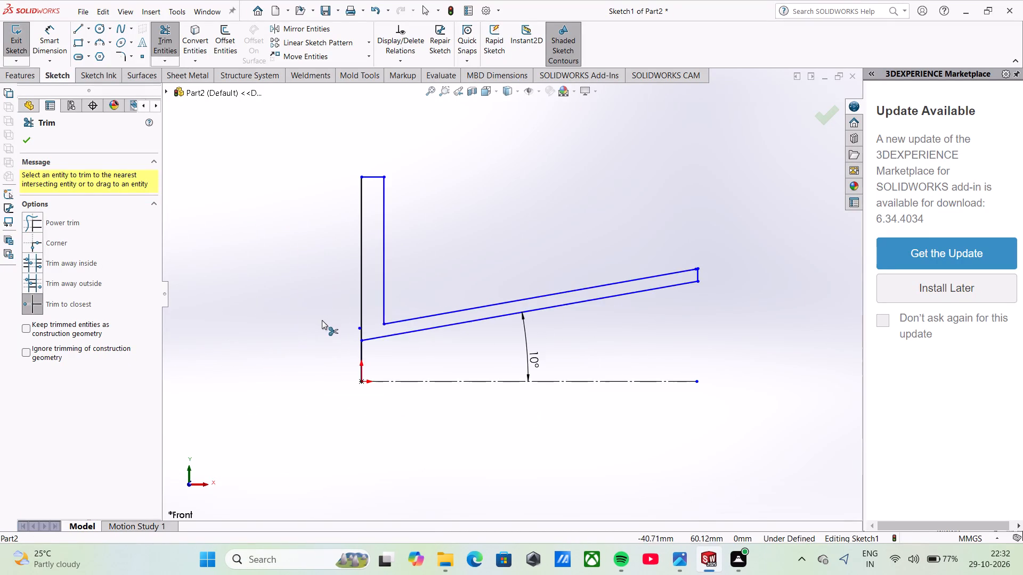
{"action": "scroll", "coordinate": [322, 320], "scroll_direction": "down", "scroll_amount": 2}
{"action": "scroll", "coordinate": [381, 339], "scroll_direction": "down", "scroll_amount": 2}
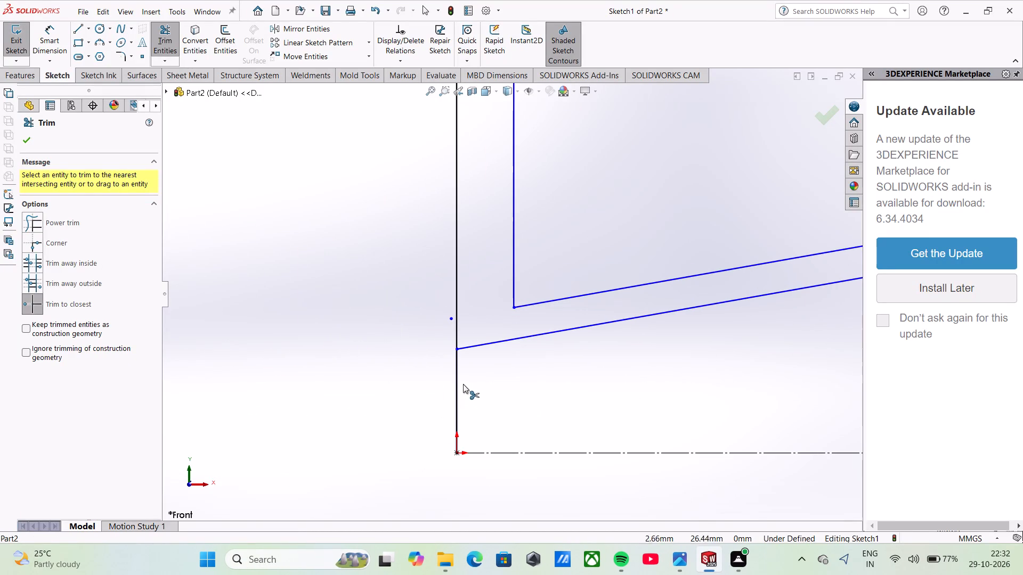
{"action": "left_click", "coordinate": [457, 371]}
{"action": "left_click", "coordinate": [456, 371]}
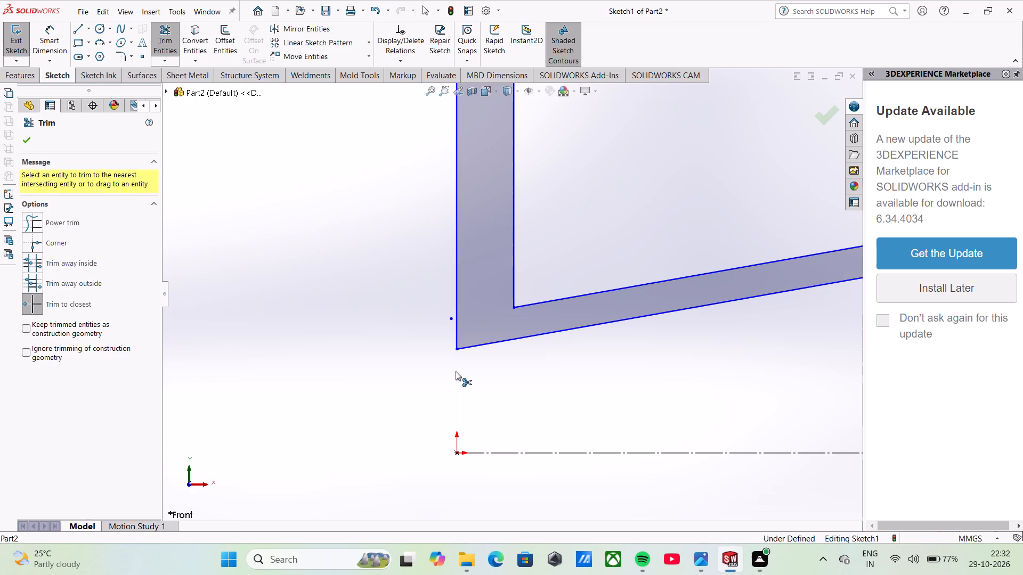
Remove the horizontal centerline through the origin with Trim Entities.
{"action": "scroll", "coordinate": [458, 349], "scroll_direction": "up", "scroll_amount": 8}
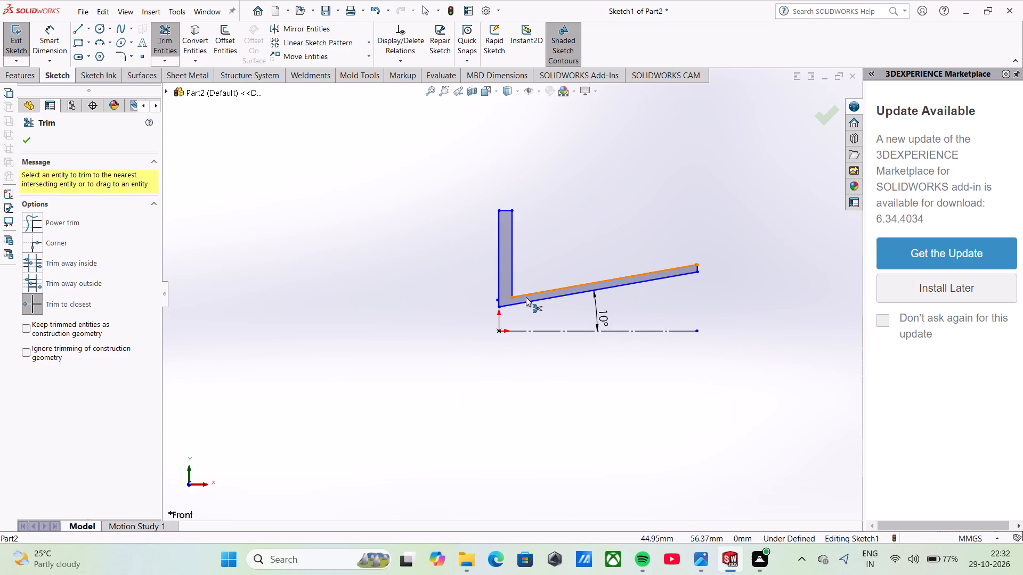
{"action": "scroll", "coordinate": [525, 297], "scroll_direction": "down", "scroll_amount": 2}
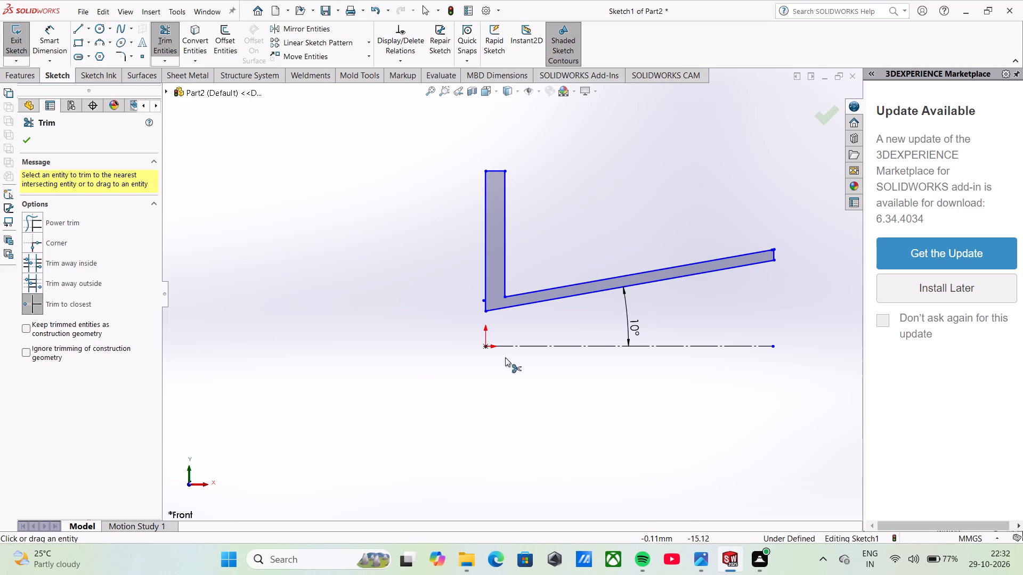
{"action": "left_click", "coordinate": [488, 348]}
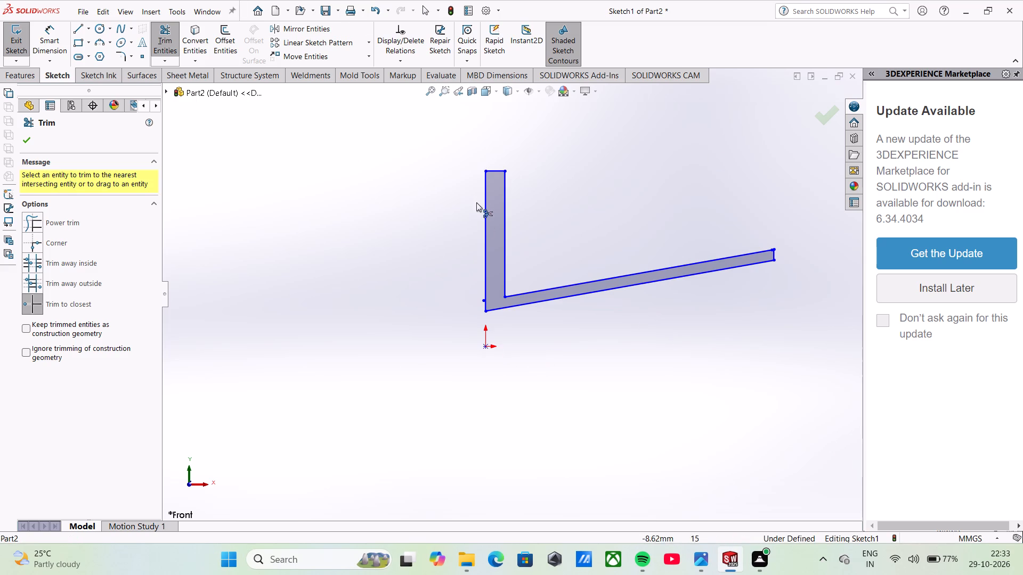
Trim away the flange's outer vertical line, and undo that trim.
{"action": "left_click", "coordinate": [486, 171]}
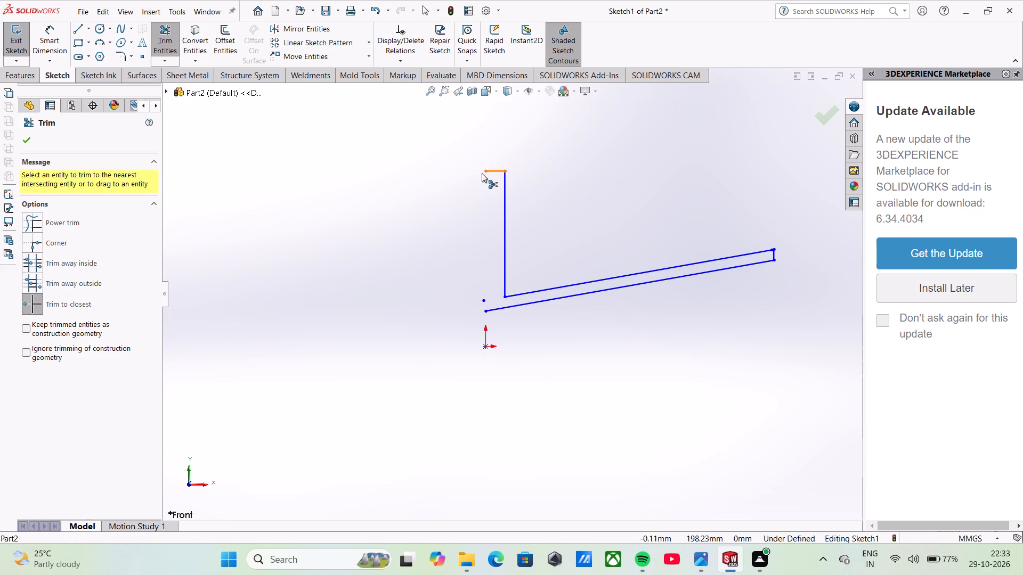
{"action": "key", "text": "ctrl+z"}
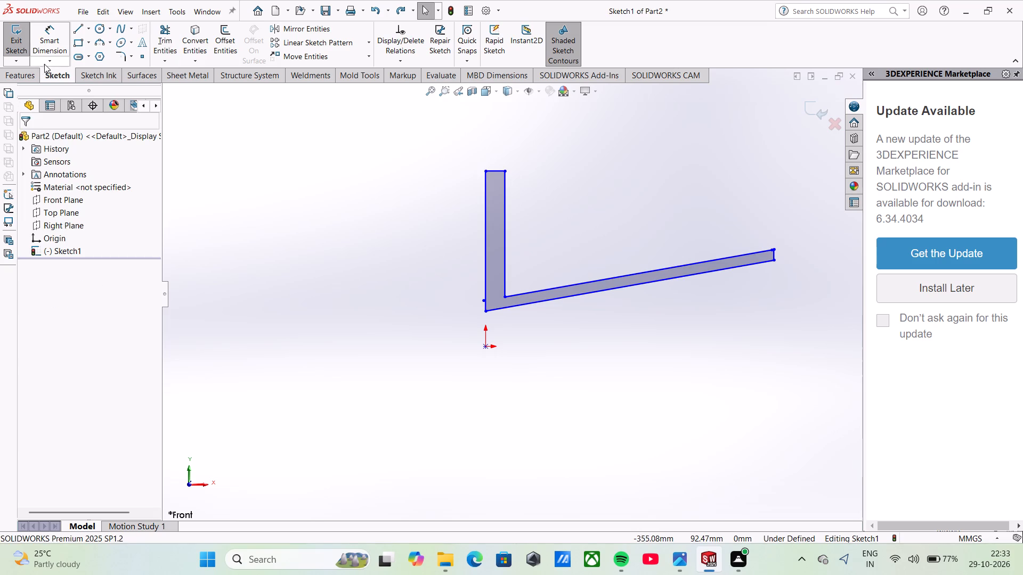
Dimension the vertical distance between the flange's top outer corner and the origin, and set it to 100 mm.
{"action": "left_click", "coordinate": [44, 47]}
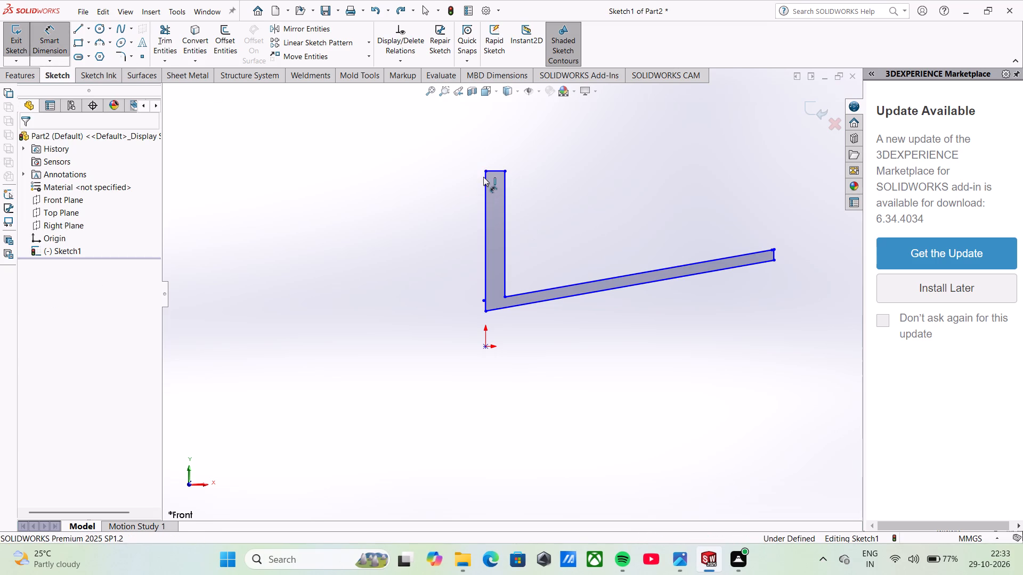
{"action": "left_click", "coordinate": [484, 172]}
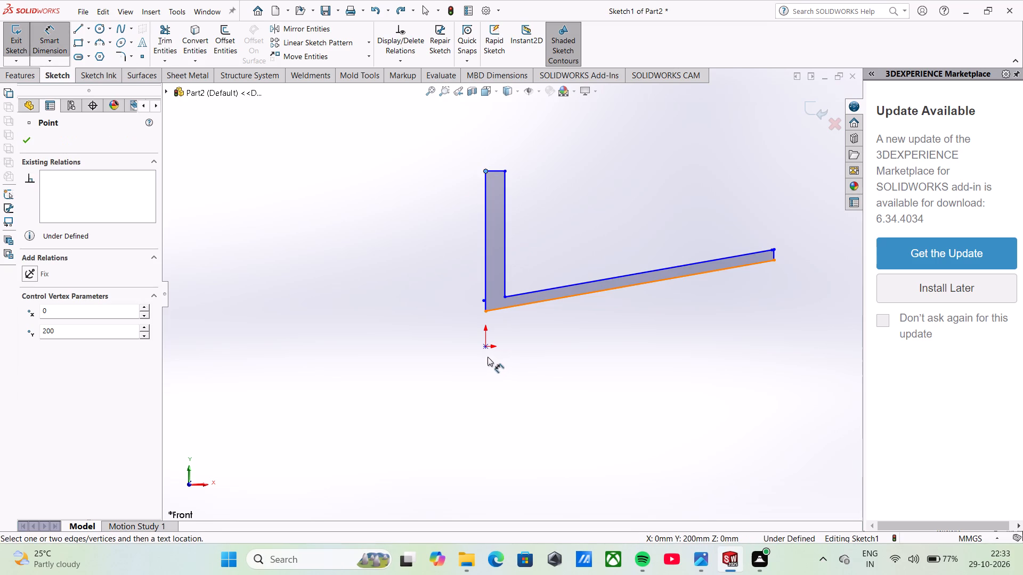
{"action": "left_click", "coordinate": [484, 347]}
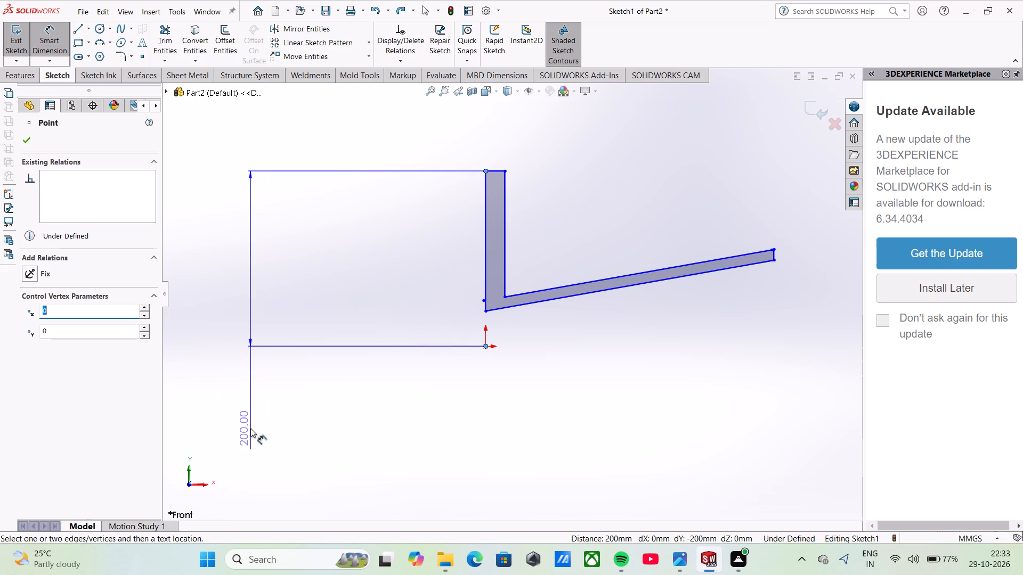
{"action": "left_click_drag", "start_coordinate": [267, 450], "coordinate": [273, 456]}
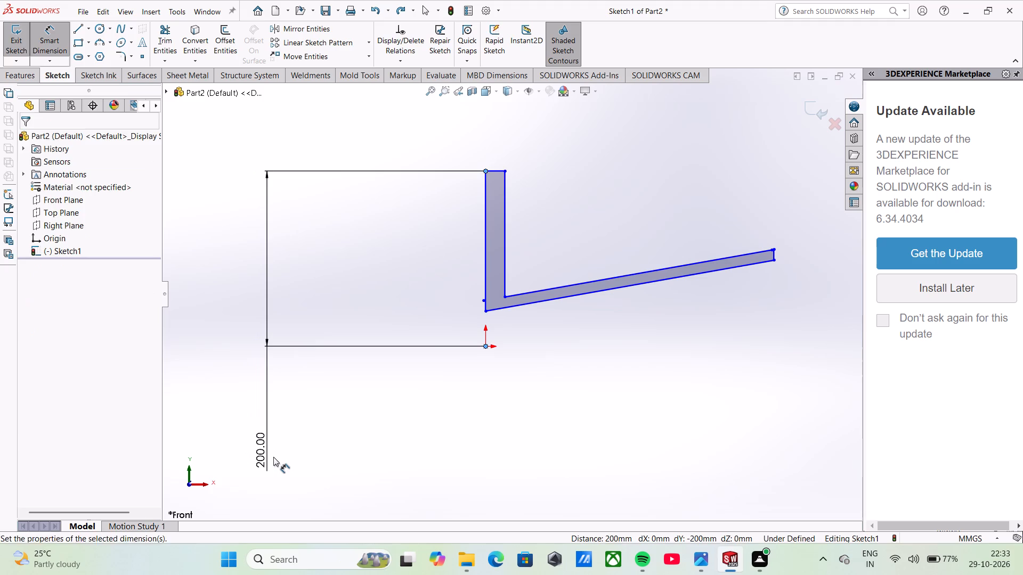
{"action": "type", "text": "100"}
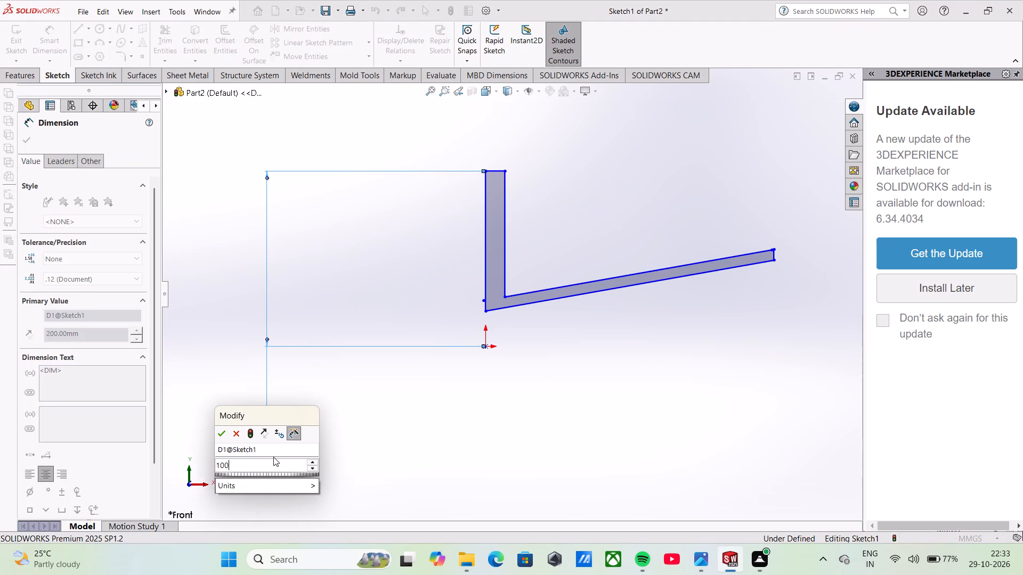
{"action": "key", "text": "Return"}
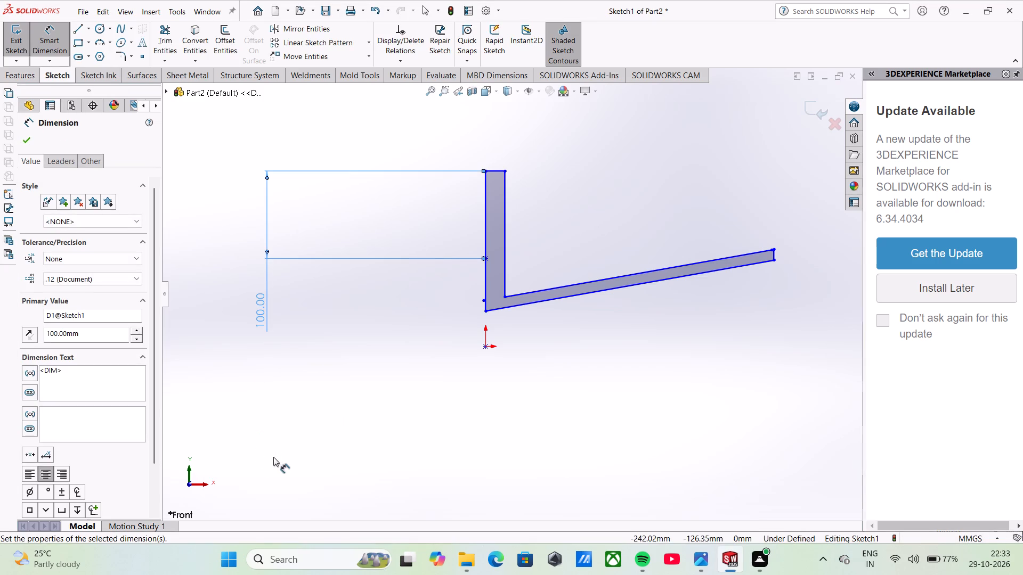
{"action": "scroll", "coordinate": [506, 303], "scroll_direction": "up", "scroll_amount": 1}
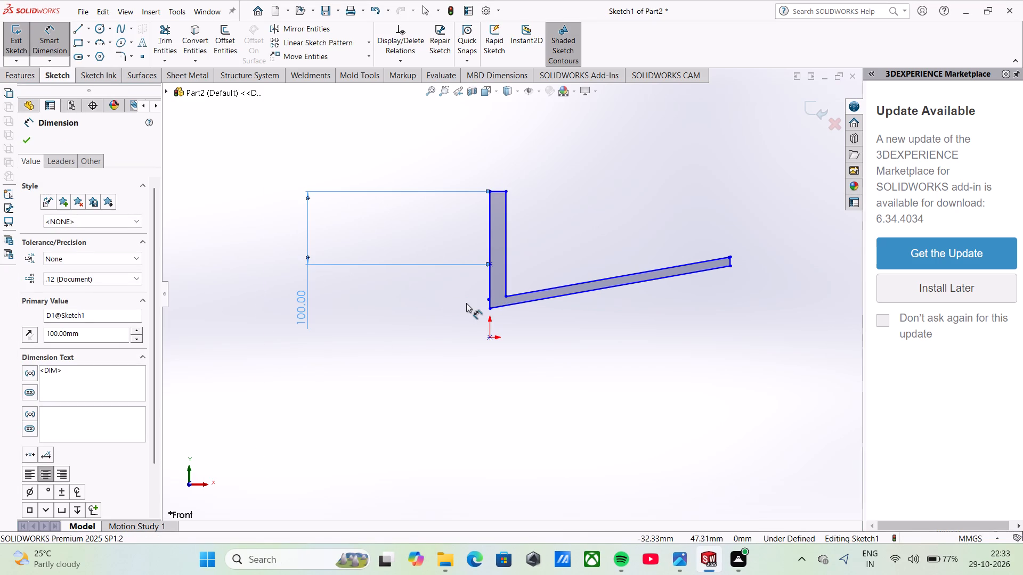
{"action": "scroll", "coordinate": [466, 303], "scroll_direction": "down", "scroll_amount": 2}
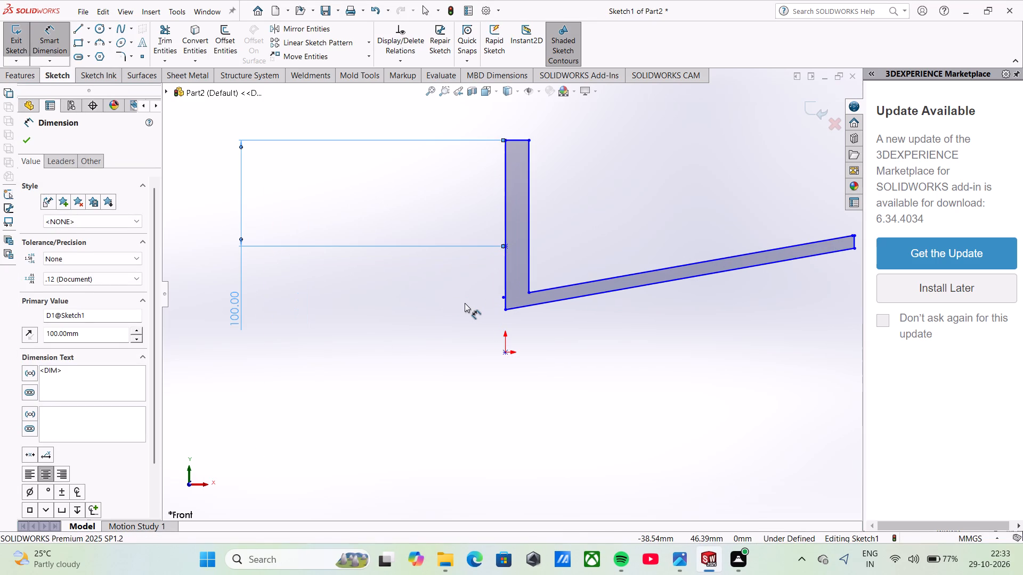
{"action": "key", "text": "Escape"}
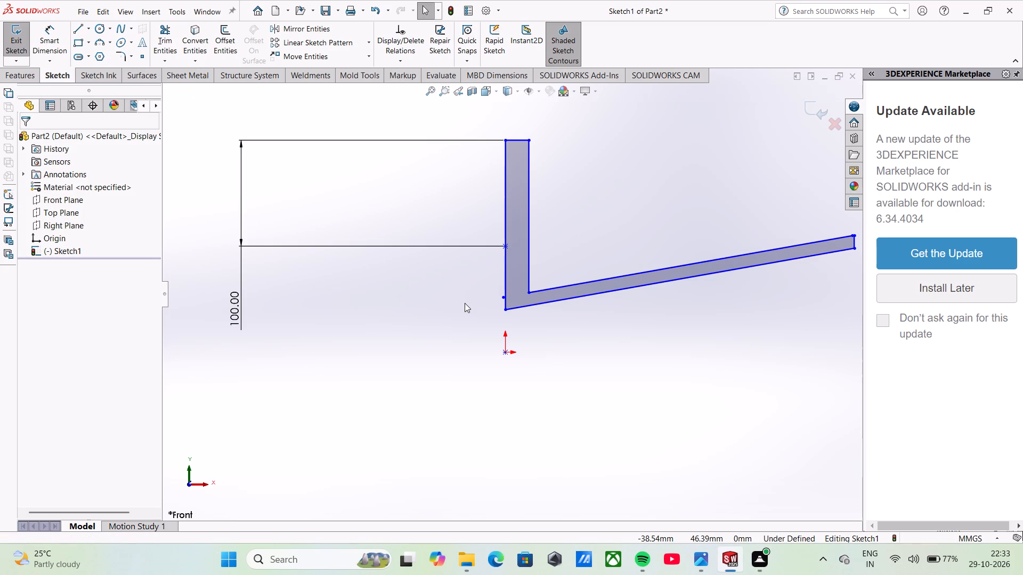
Undo the new dimension, the earlier profile trims and the vertical end line joining the two sloped lines.
{"action": "key", "text": "ctrl+z"}
{"action": "key", "text": "ctrl+z"}
{"action": "key", "text": "ctrl+z"}
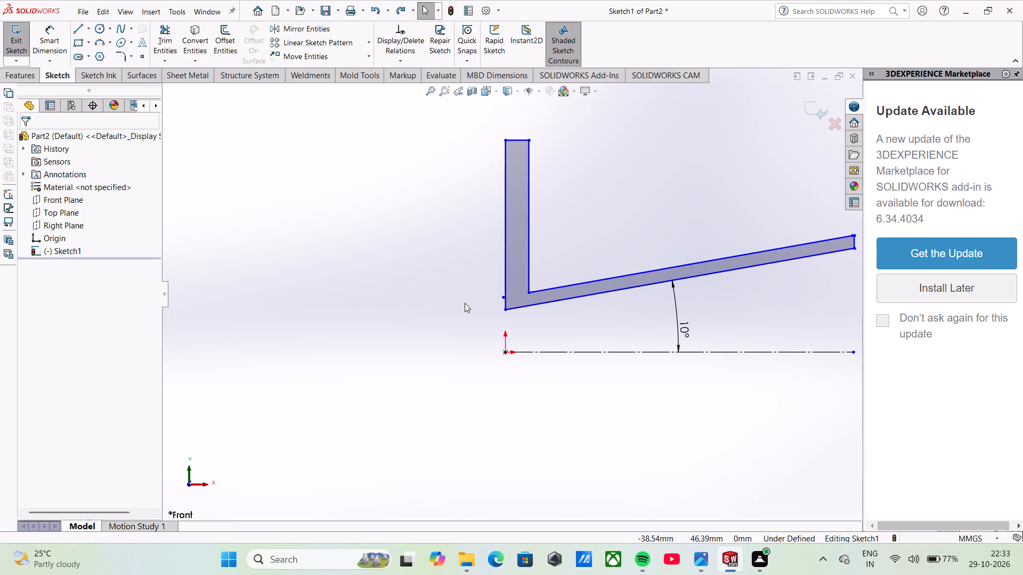
{"action": "key", "text": "ctrl+z"}
{"action": "key", "text": "ctrl+z"}
{"action": "key", "text": "ctrl+z"}
{"action": "key", "text": "ctrl+z"}
{"action": "key", "text": "ctrl+z"}
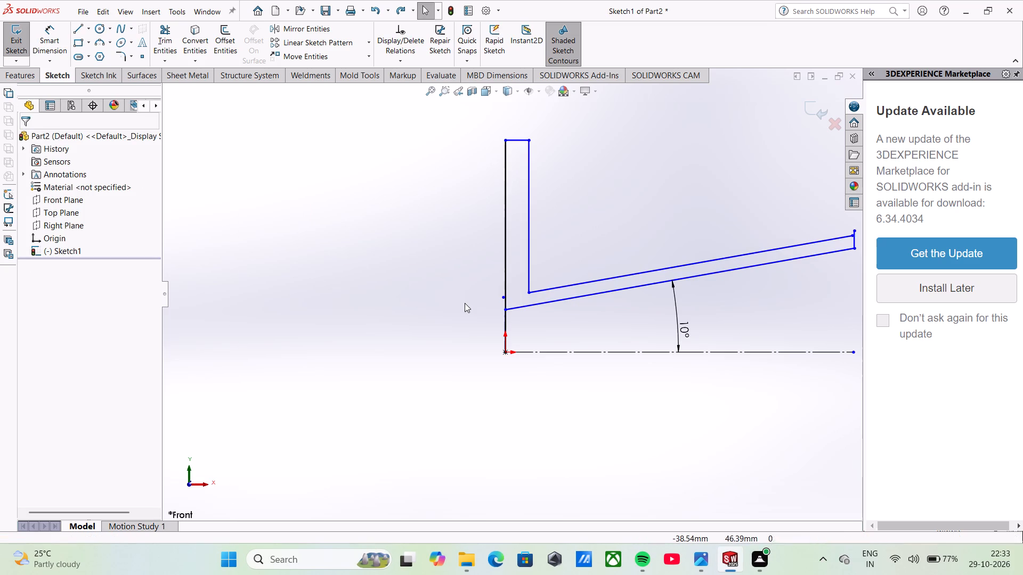
{"action": "key", "text": "ctrl+z"}
{"action": "key", "text": "ctrl+z"}
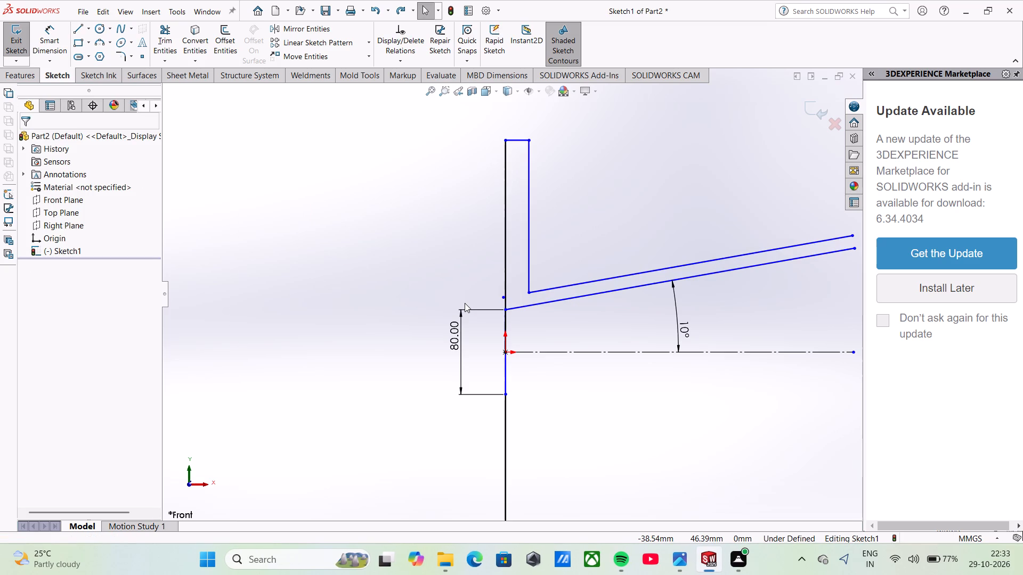
Delete the vertical line from the flange top to the origin and the vertical line extending below the 80 mm line.
{"action": "left_click", "coordinate": [506, 234]}
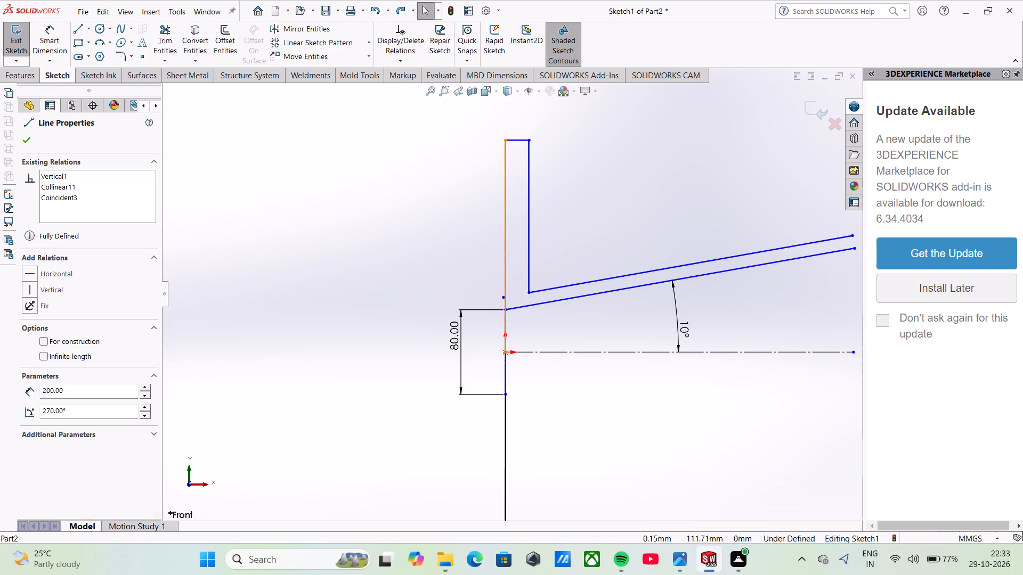
{"action": "scroll", "coordinate": [530, 295], "scroll_direction": "down", "scroll_amount": 3}
{"action": "scroll", "coordinate": [539, 345], "scroll_direction": "up", "scroll_amount": 3}
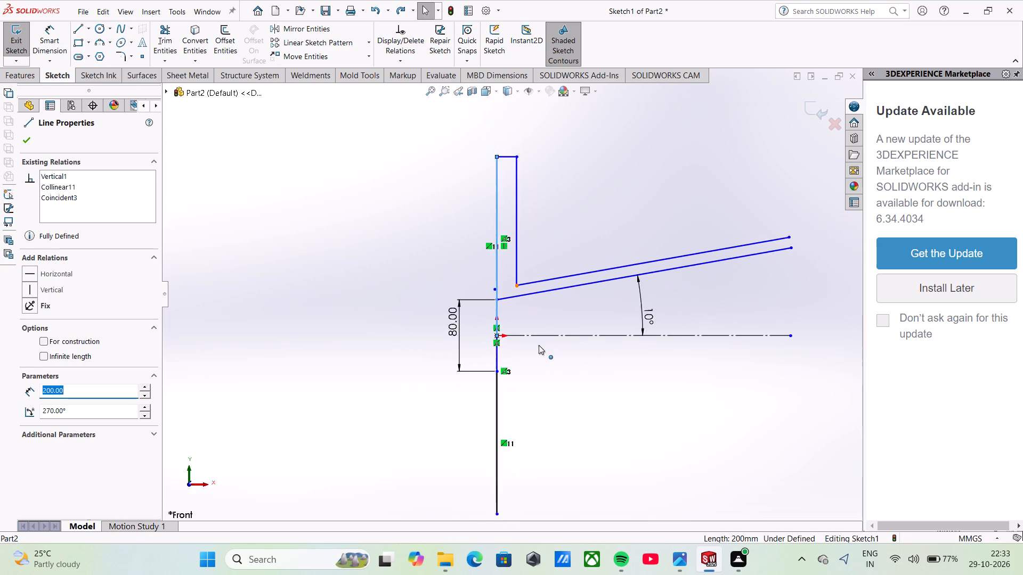
{"action": "scroll", "coordinate": [539, 345], "scroll_direction": "up", "scroll_amount": 2}
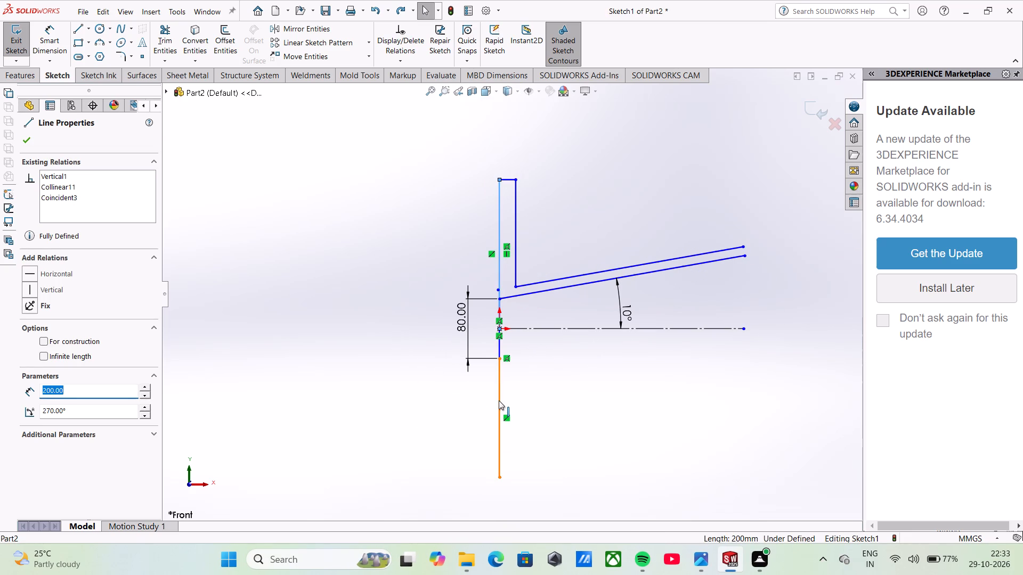
{"action": "left_click", "coordinate": [499, 400]}
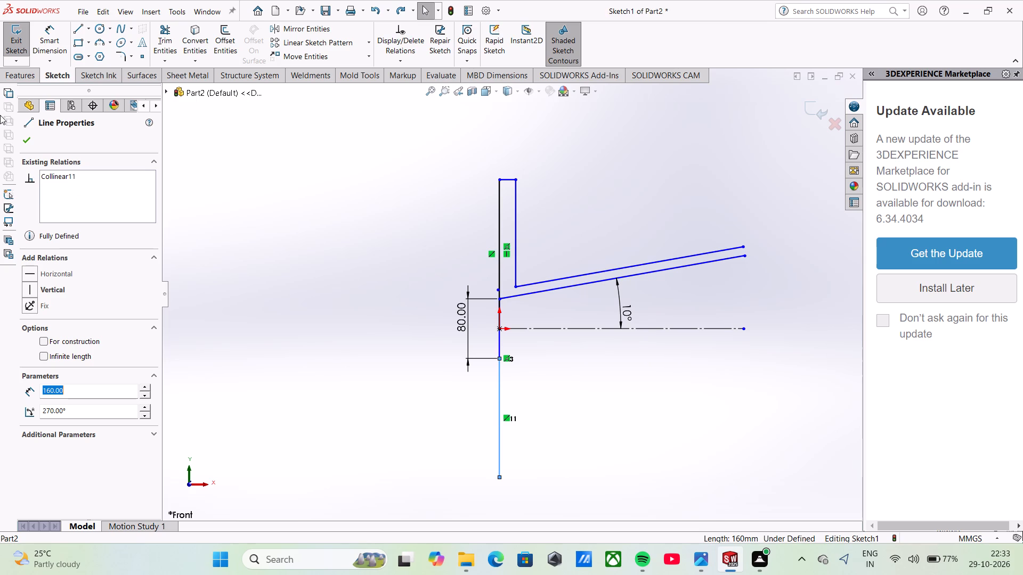
{"action": "left_click", "coordinate": [33, 134]}
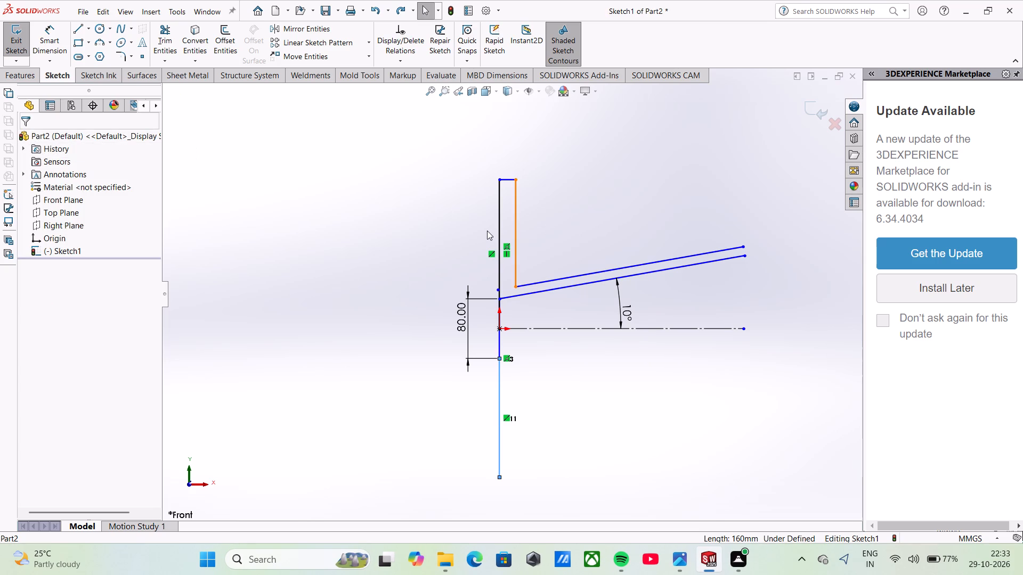
{"action": "scroll", "coordinate": [489, 234], "scroll_direction": "down", "scroll_amount": 2}
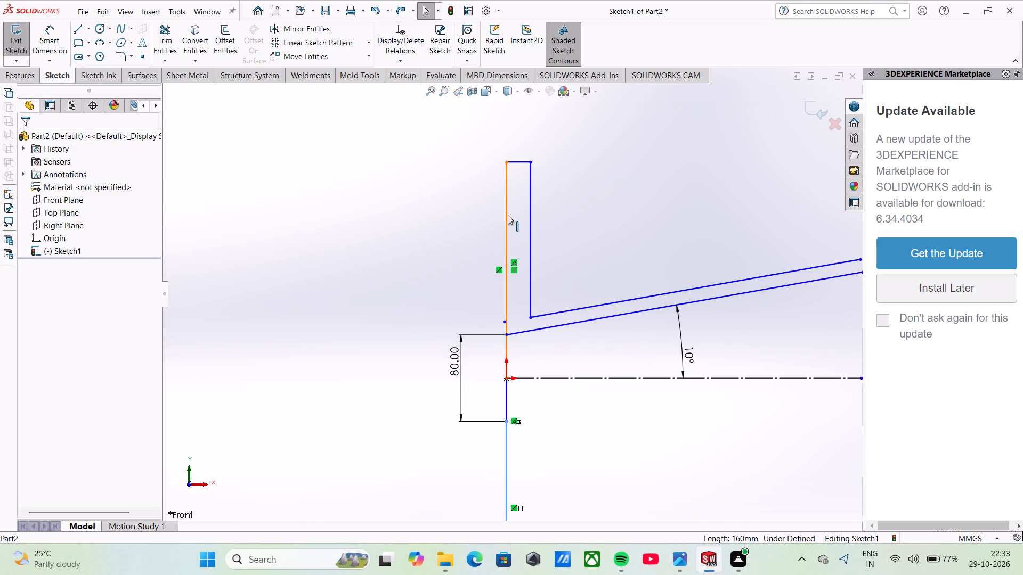
{"action": "left_click", "coordinate": [508, 217]}
{"action": "key", "text": "Delete"}
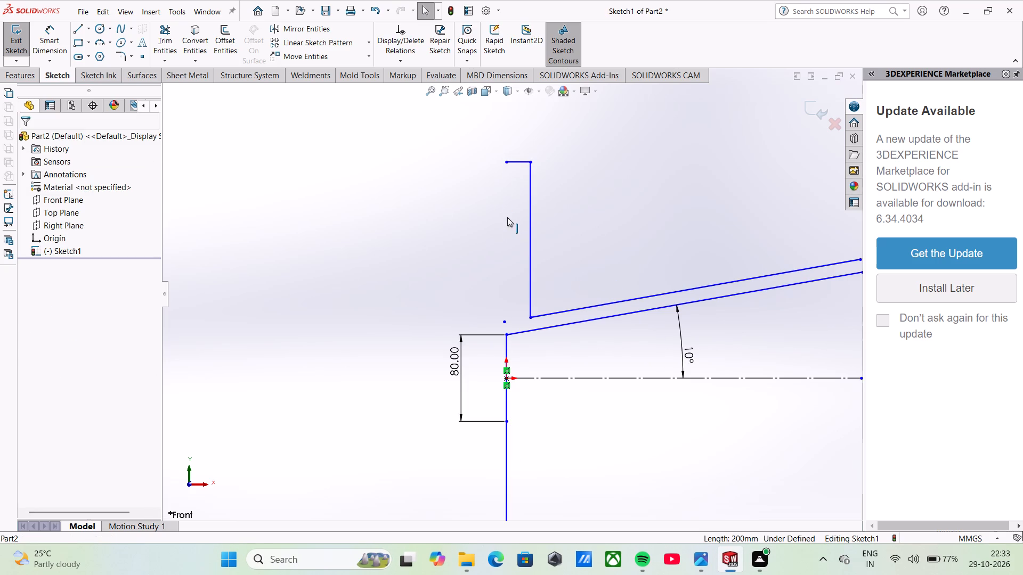
{"action": "left_click", "coordinate": [509, 457]}
{"action": "key", "text": "Delete"}
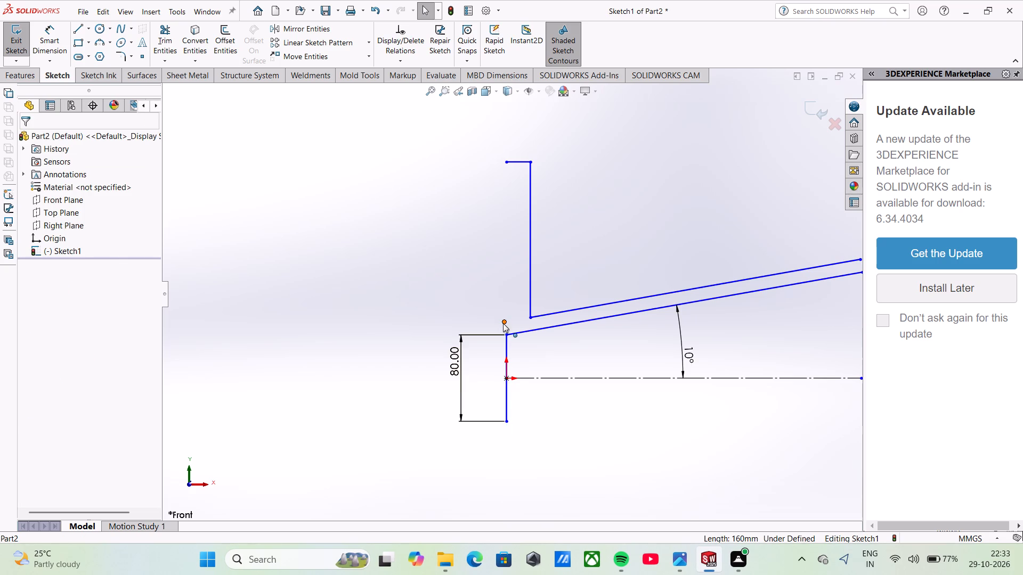
Draw a vertical midpoint line centred on the origin and set its length to 200 mm.
{"action": "left_click", "coordinate": [91, 28]}
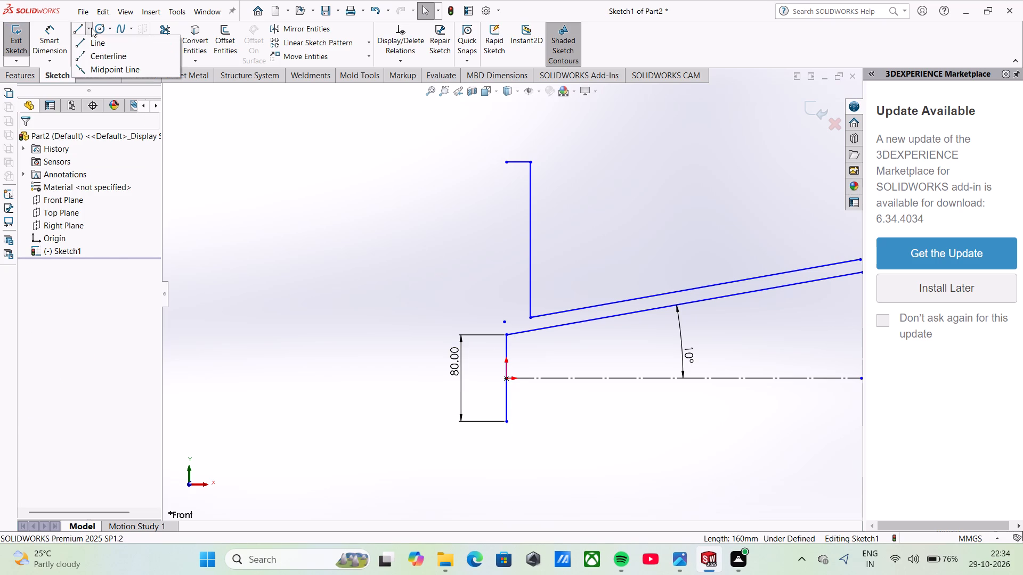
{"action": "left_click", "coordinate": [99, 72]}
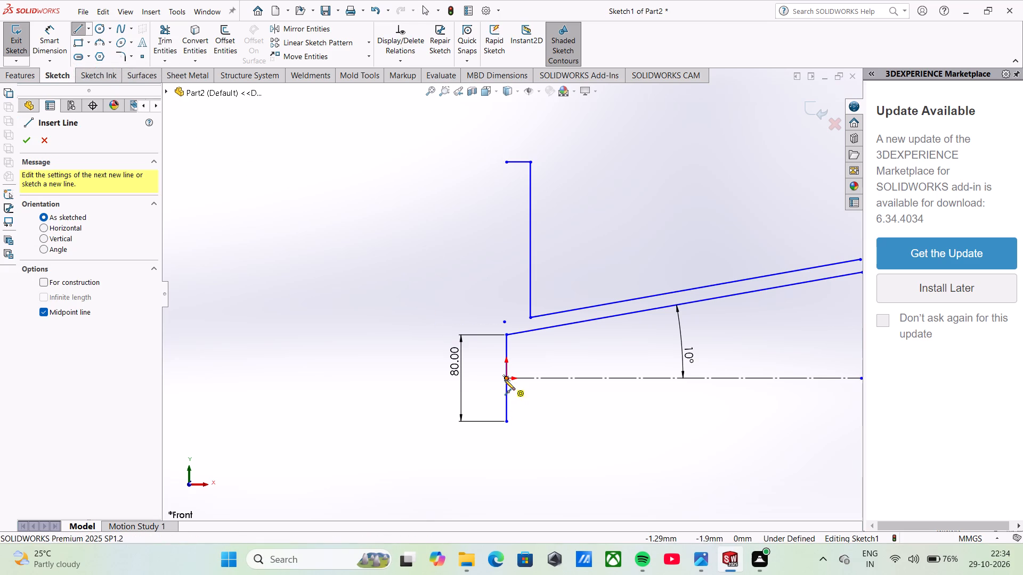
{"action": "left_click", "coordinate": [505, 380]}
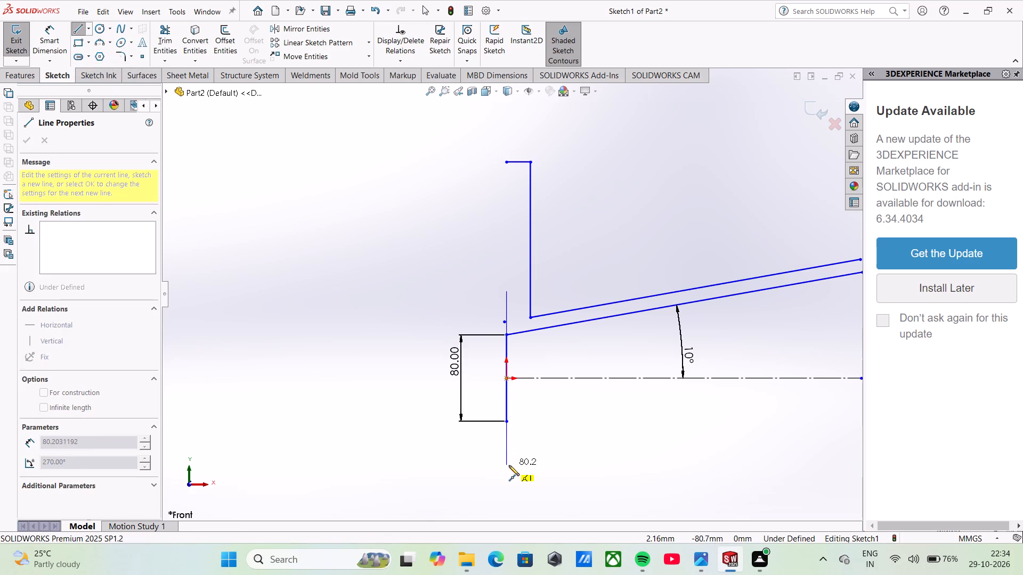
{"action": "left_click", "coordinate": [509, 500]}
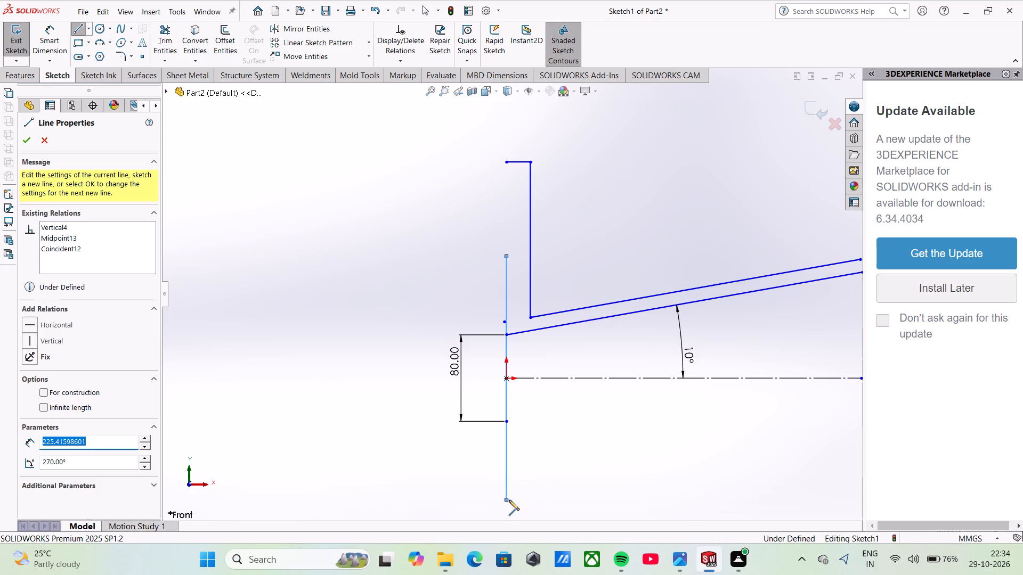
{"action": "type", "text": "200"}
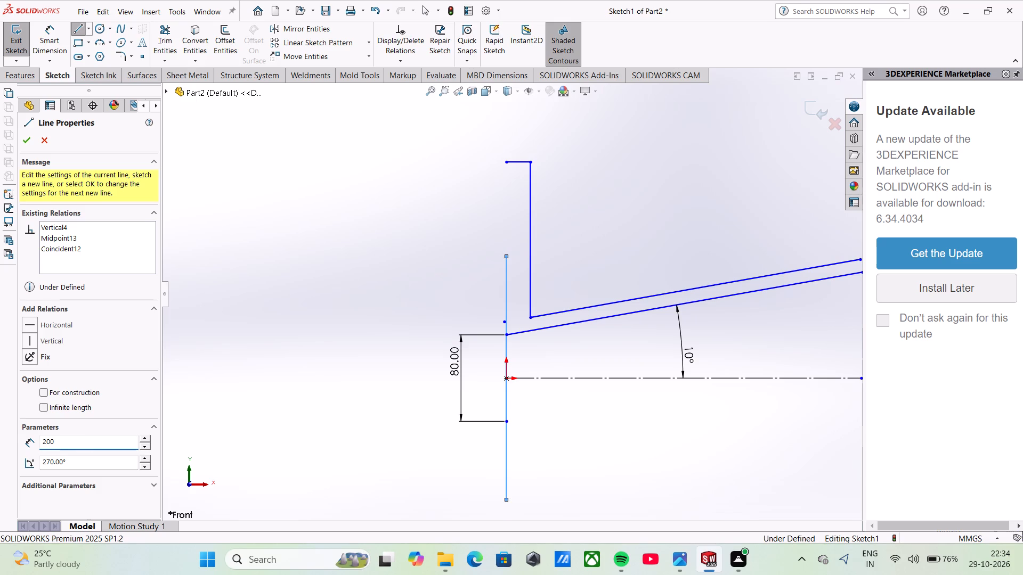
{"action": "key", "text": "Return"}
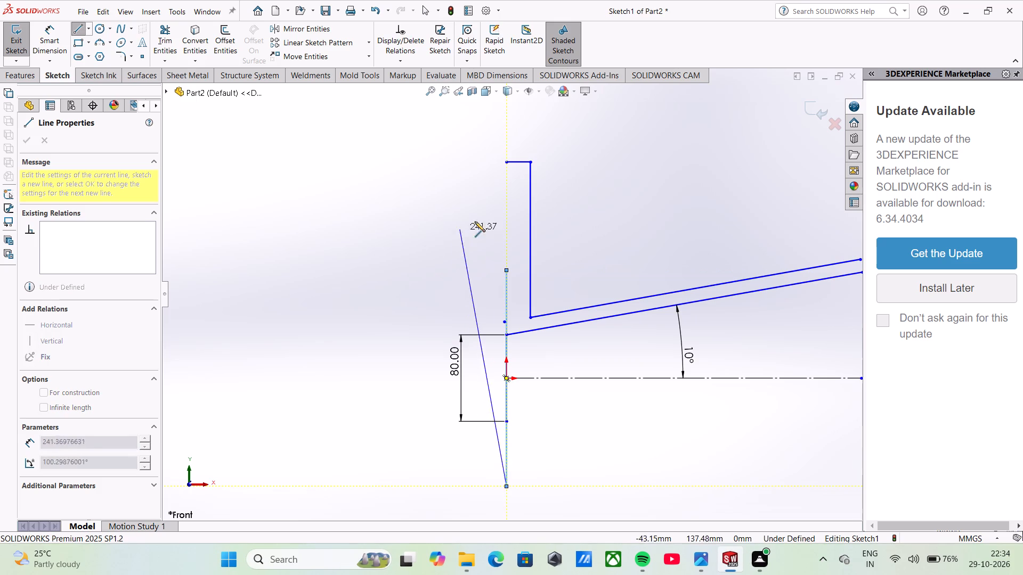
Draw a horizontal line from the 200 mm line's upper end across and past the flange's inner vertical line.
{"action": "left_click", "coordinate": [84, 29]}
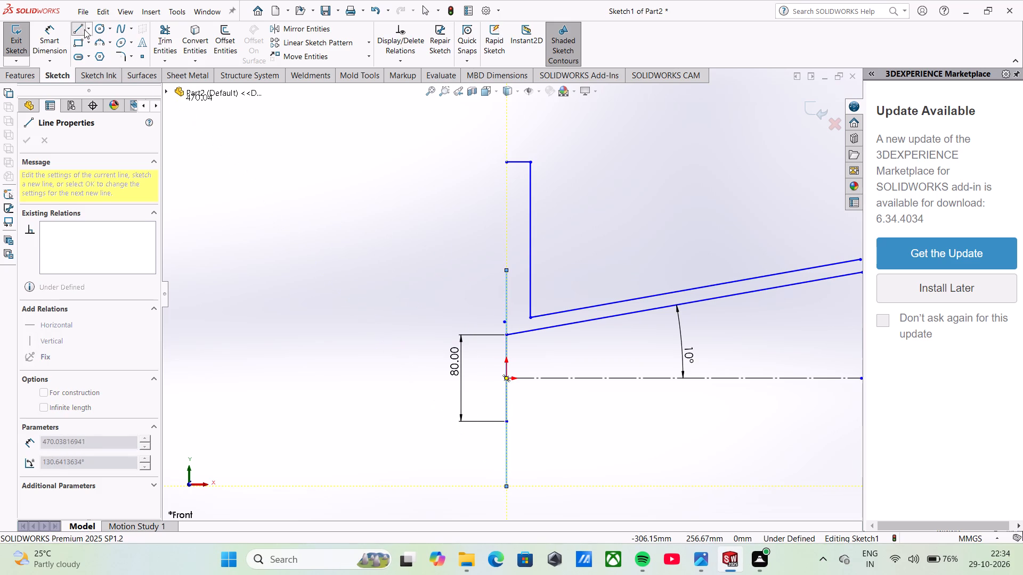
{"action": "left_click", "coordinate": [84, 28]}
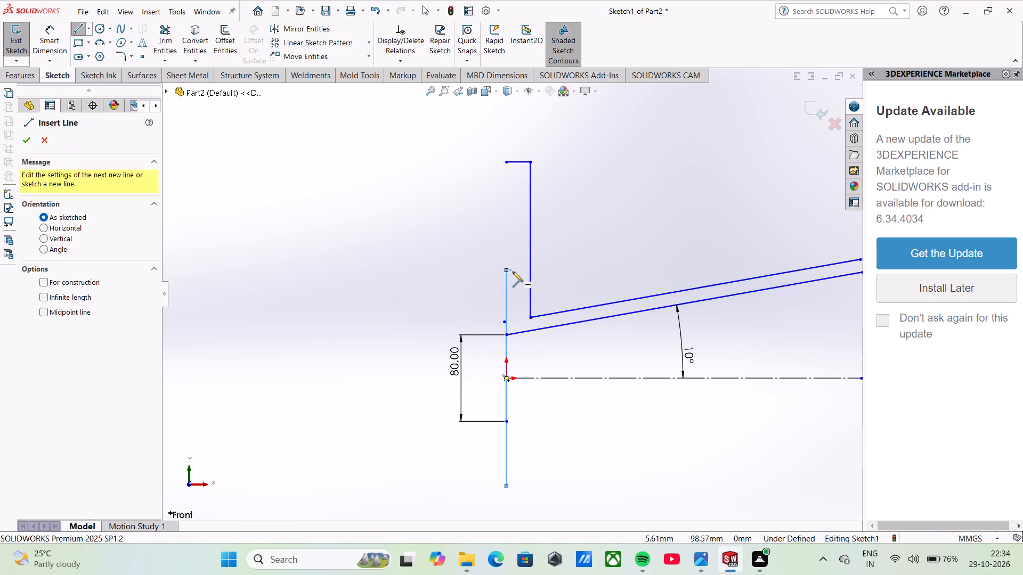
{"action": "left_click", "coordinate": [506, 271]}
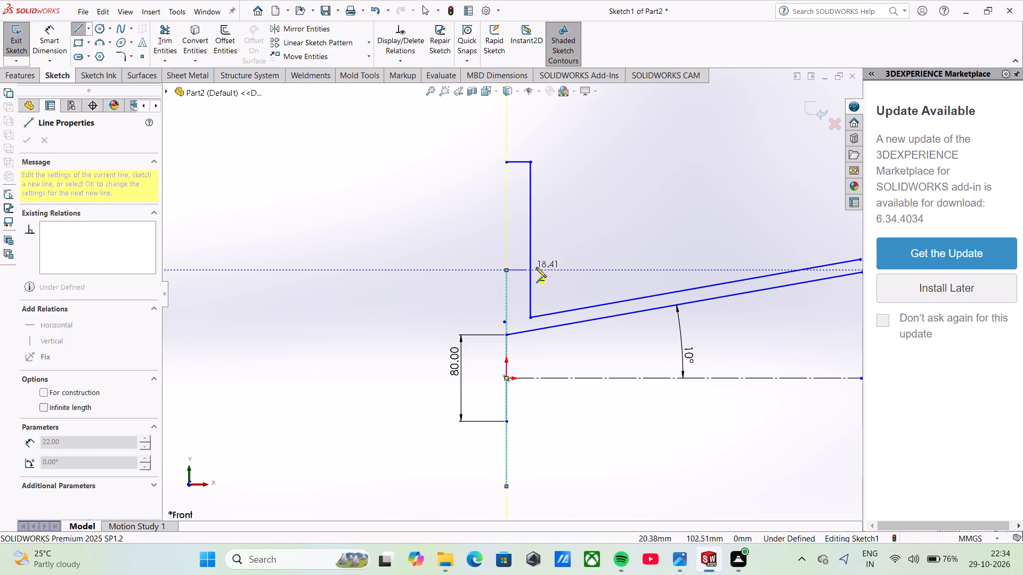
{"action": "left_click", "coordinate": [547, 267]}
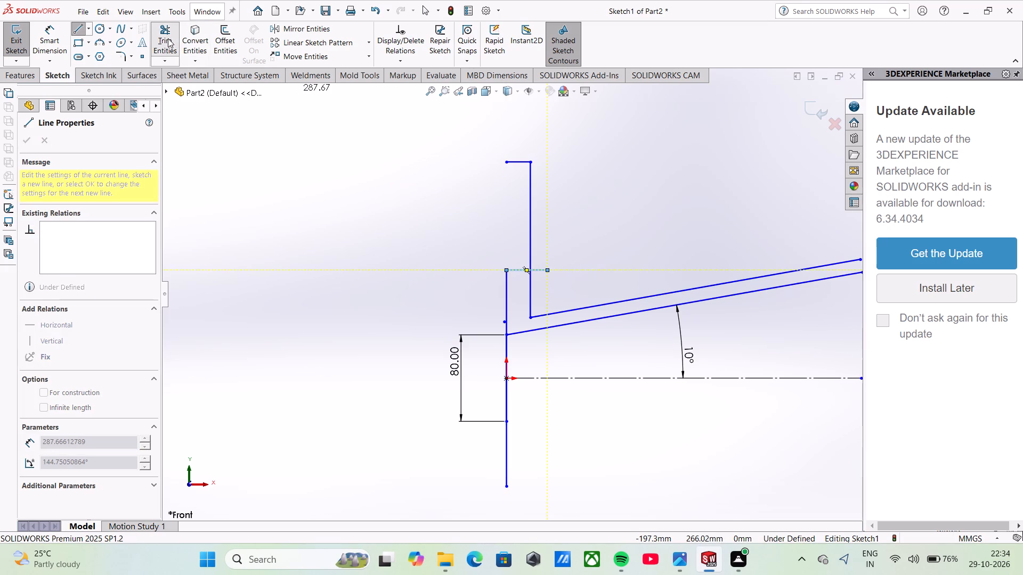
Trim away the flange's inner line above the new horizontal line, the old flange top line and the horizontal line's overhang.
{"action": "left_click", "coordinate": [168, 38]}
{"action": "left_click", "coordinate": [529, 188]}
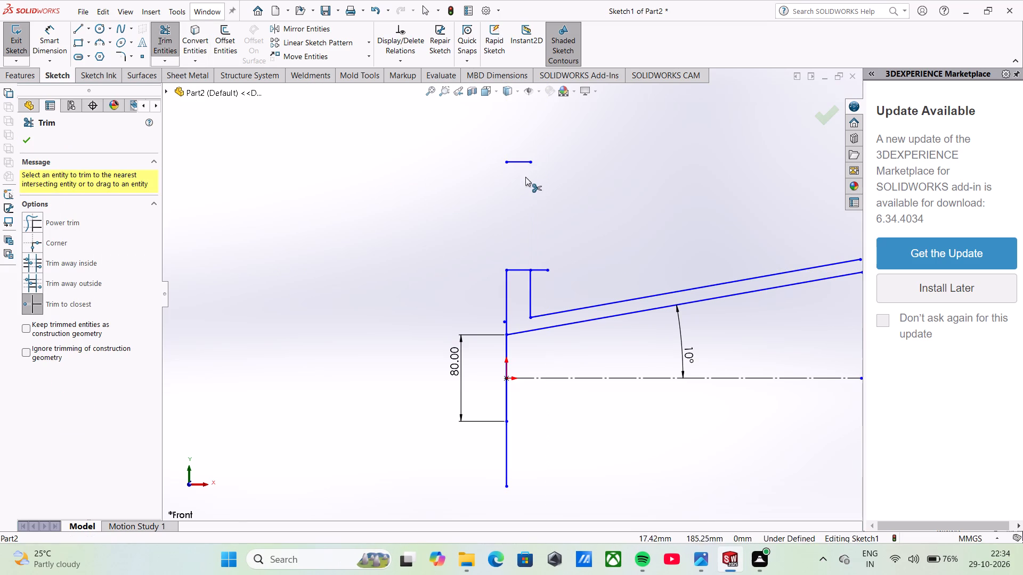
{"action": "left_click", "coordinate": [526, 163]}
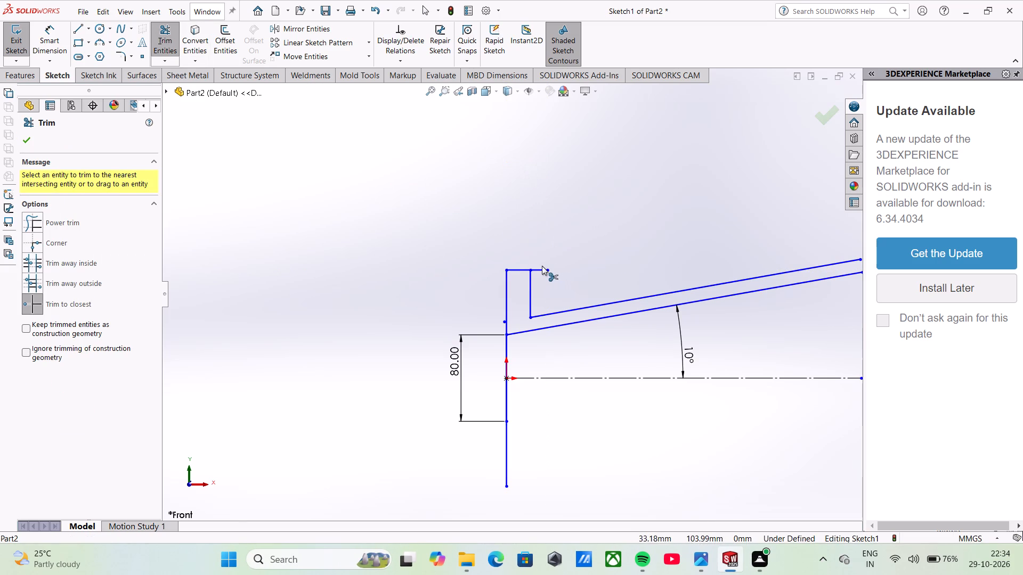
{"action": "left_click", "coordinate": [540, 268]}
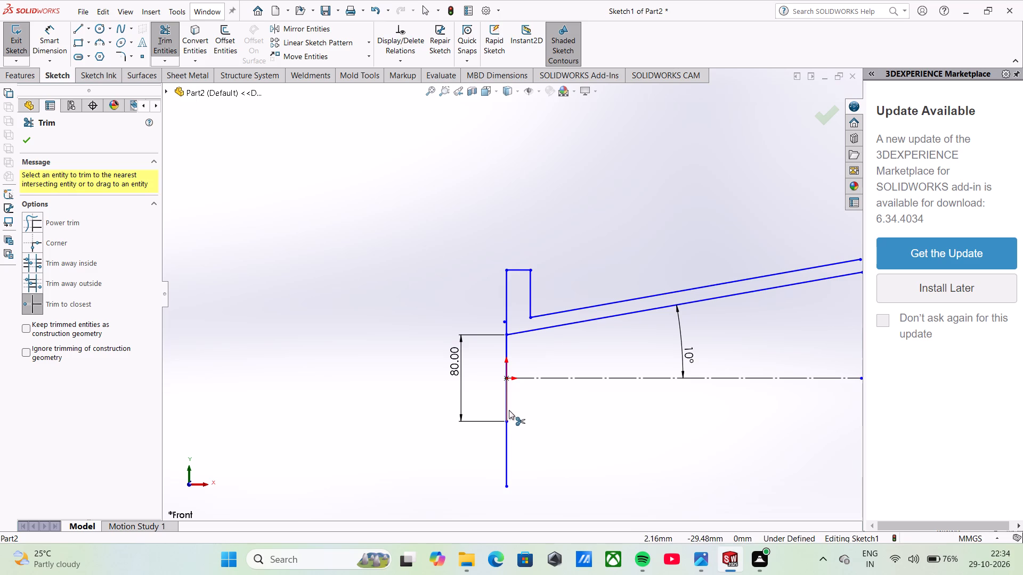
Trim away all vertical segments below the lower wall line's start, including the 80 mm line, accepting deletion of the midpoint relation.
{"action": "left_click", "coordinate": [509, 410]}
{"action": "left_click", "coordinate": [531, 291]}
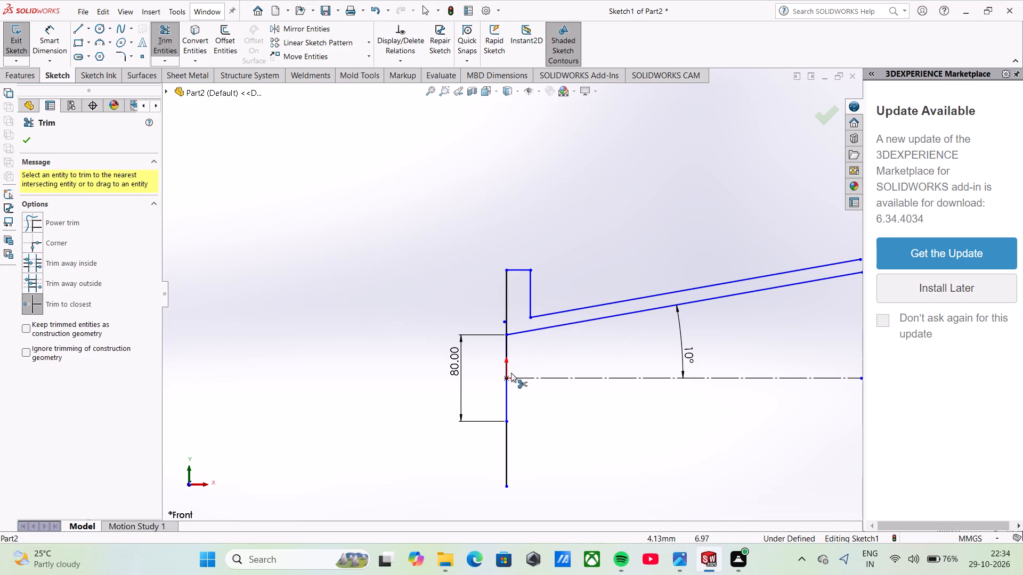
{"action": "left_click", "coordinate": [509, 385]}
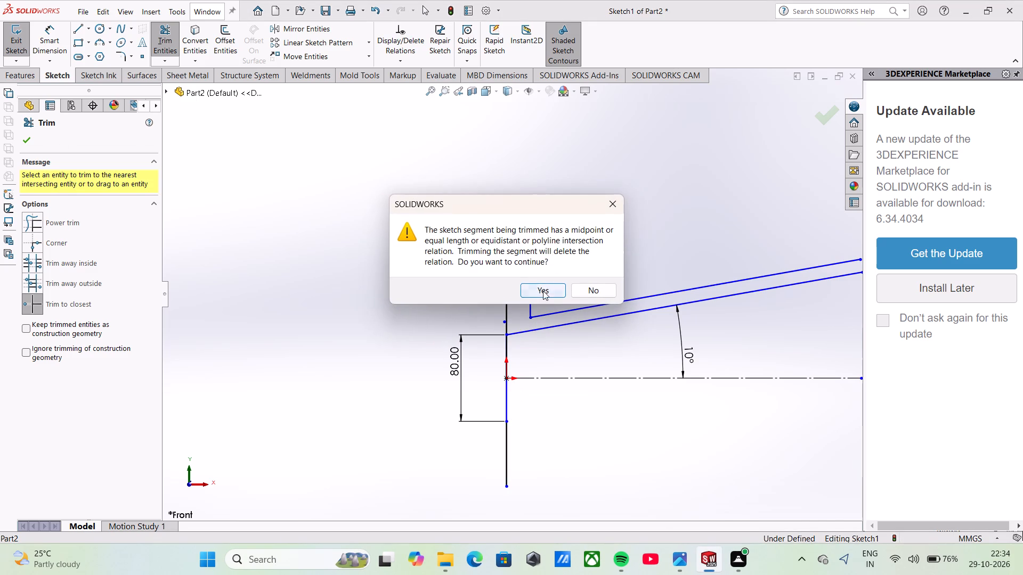
{"action": "left_click", "coordinate": [542, 291]}
{"action": "left_click", "coordinate": [508, 447]}
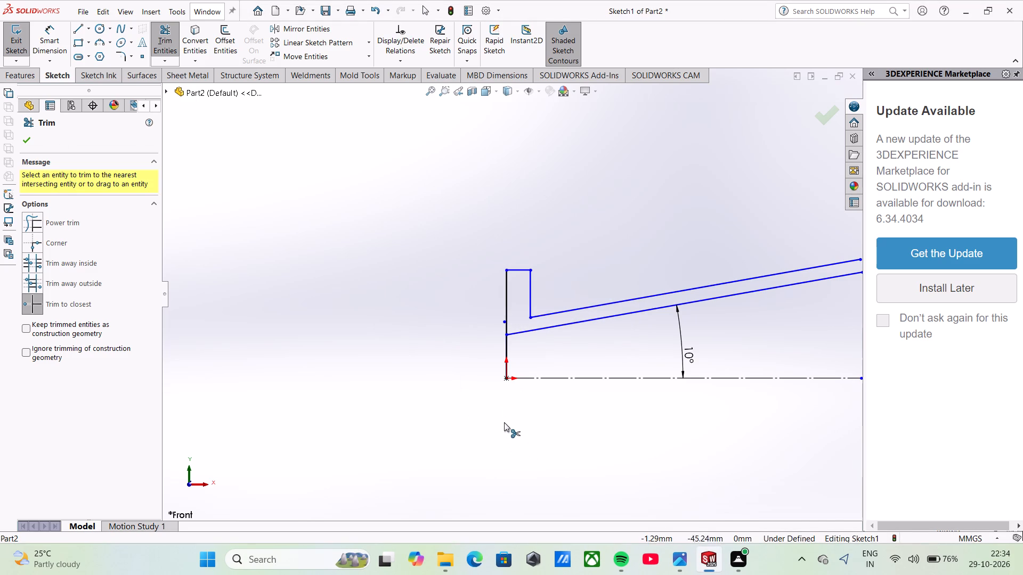
{"action": "left_click", "coordinate": [509, 347]}
{"action": "left_click", "coordinate": [508, 347]}
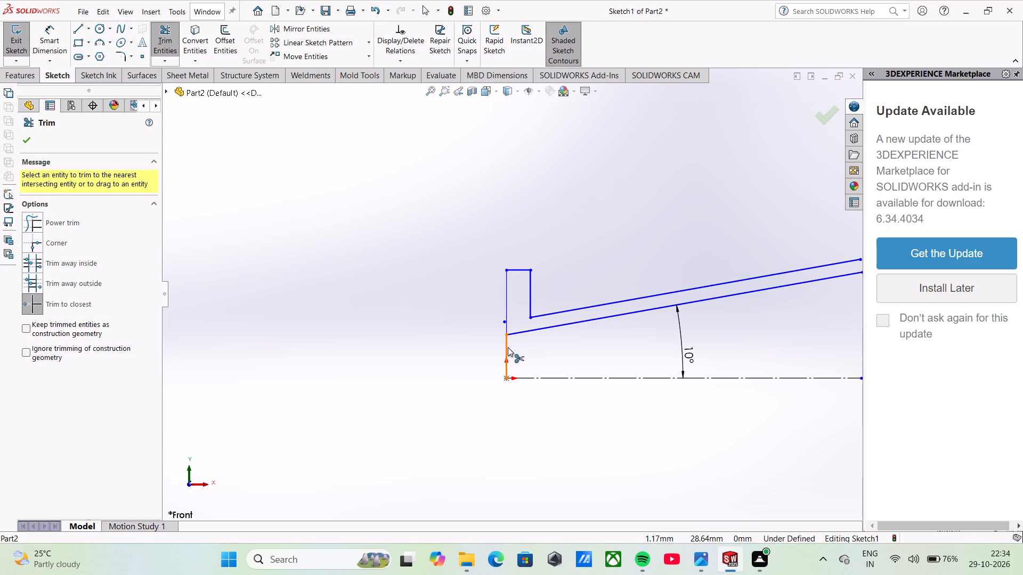
Draw a vertical line from the lower wall line's wide end up to about 3.4 mm above the upper wall line's endpoint.
{"action": "scroll", "coordinate": [583, 345], "scroll_direction": "up", "scroll_amount": 4}
{"action": "scroll", "coordinate": [694, 279], "scroll_direction": "down", "scroll_amount": 3}
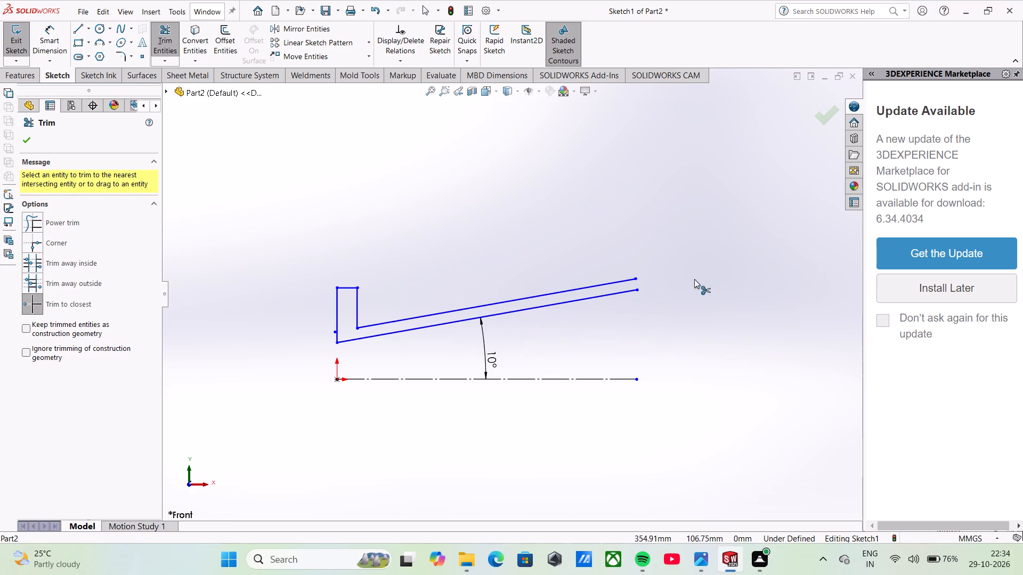
{"action": "scroll", "coordinate": [627, 342], "scroll_direction": "down", "scroll_amount": 4}
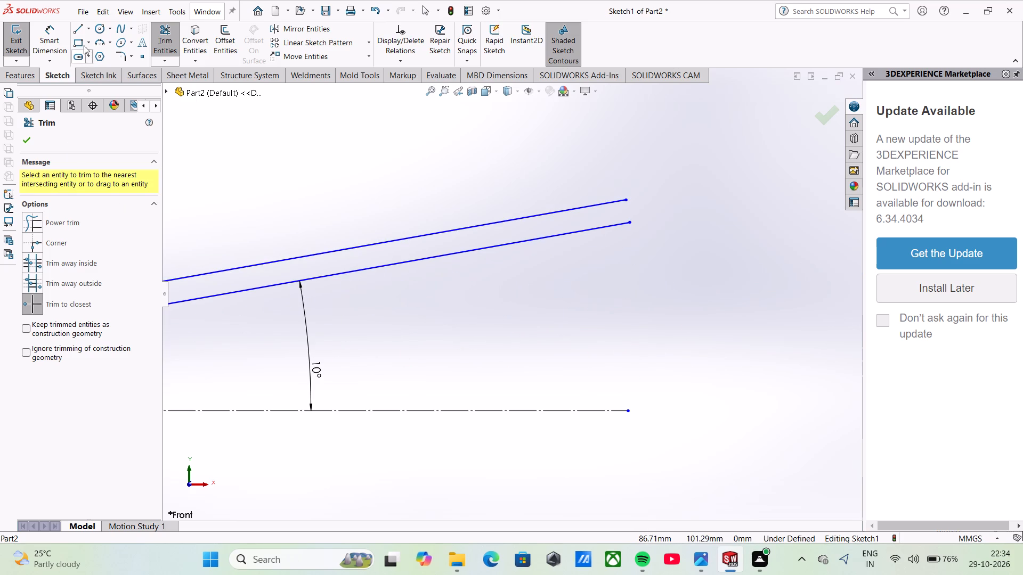
{"action": "left_click", "coordinate": [79, 26]}
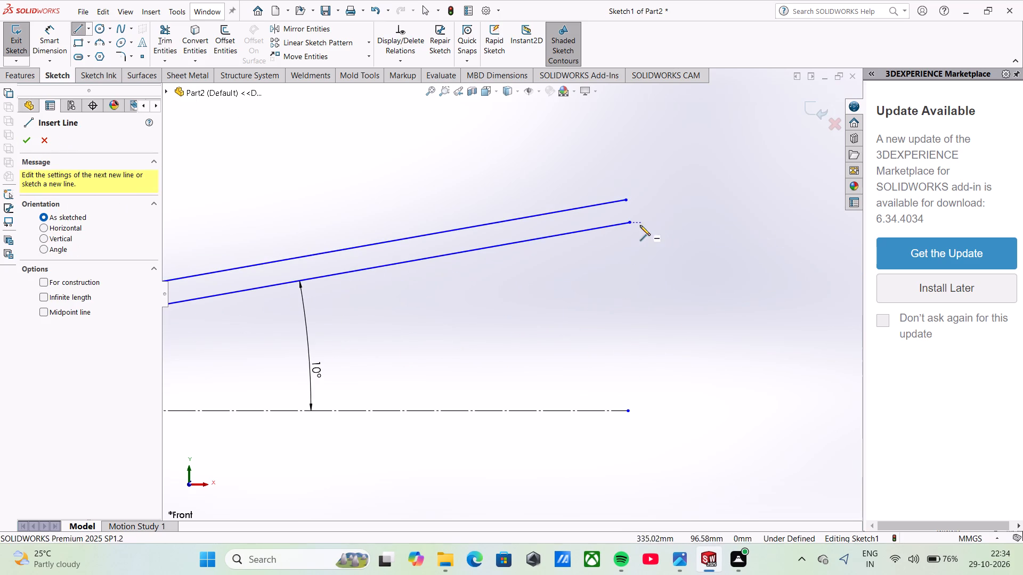
{"action": "left_click", "coordinate": [629, 224]}
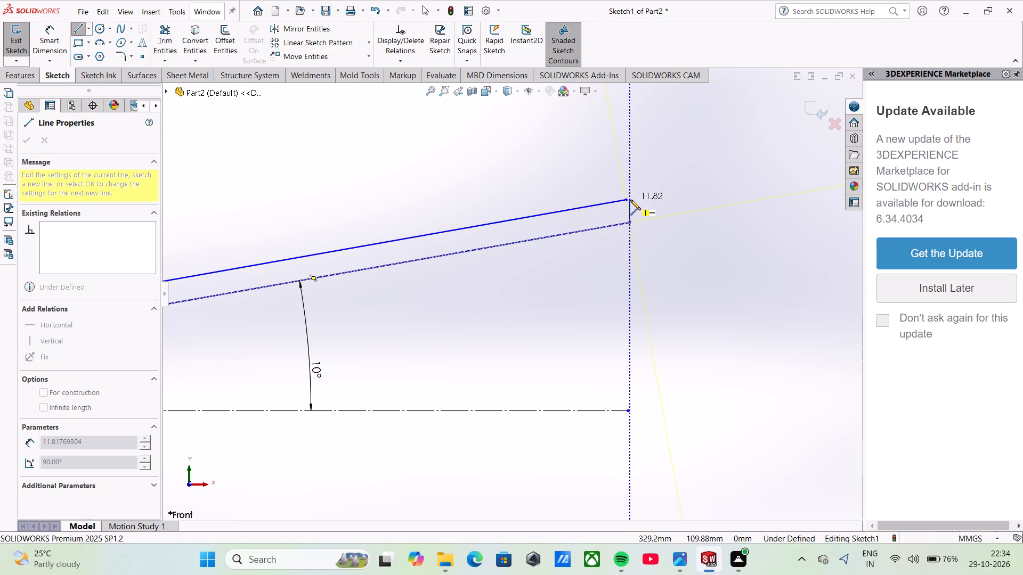
{"action": "left_click", "coordinate": [630, 200]}
{"action": "scroll", "coordinate": [645, 199], "scroll_direction": "up", "scroll_amount": 1}
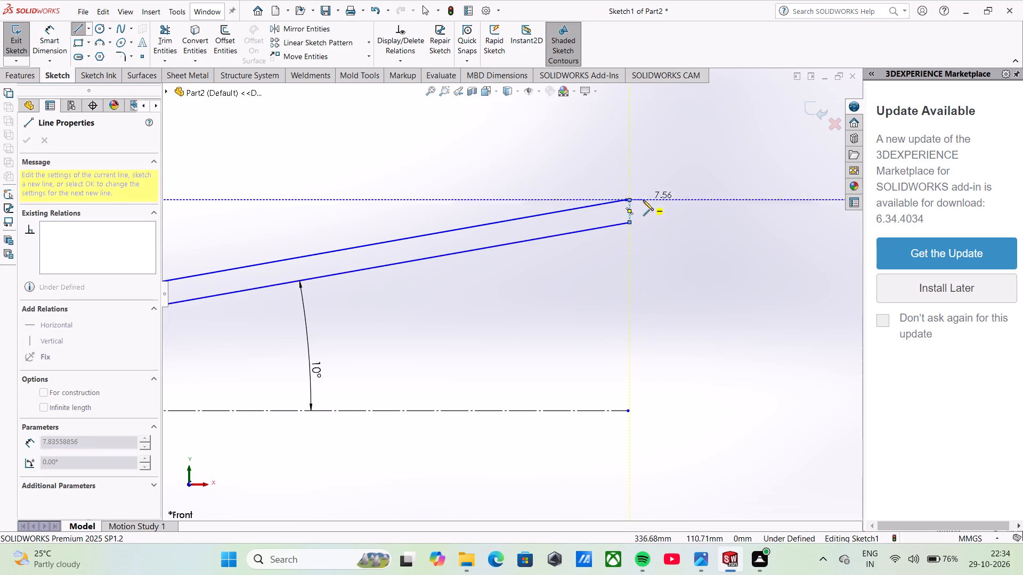
{"action": "scroll", "coordinate": [576, 210], "scroll_direction": "down", "scroll_amount": 4}
{"action": "scroll", "coordinate": [542, 319], "scroll_direction": "down", "scroll_amount": 3}
{"action": "scroll", "coordinate": [670, 202], "scroll_direction": "down", "scroll_amount": 6}
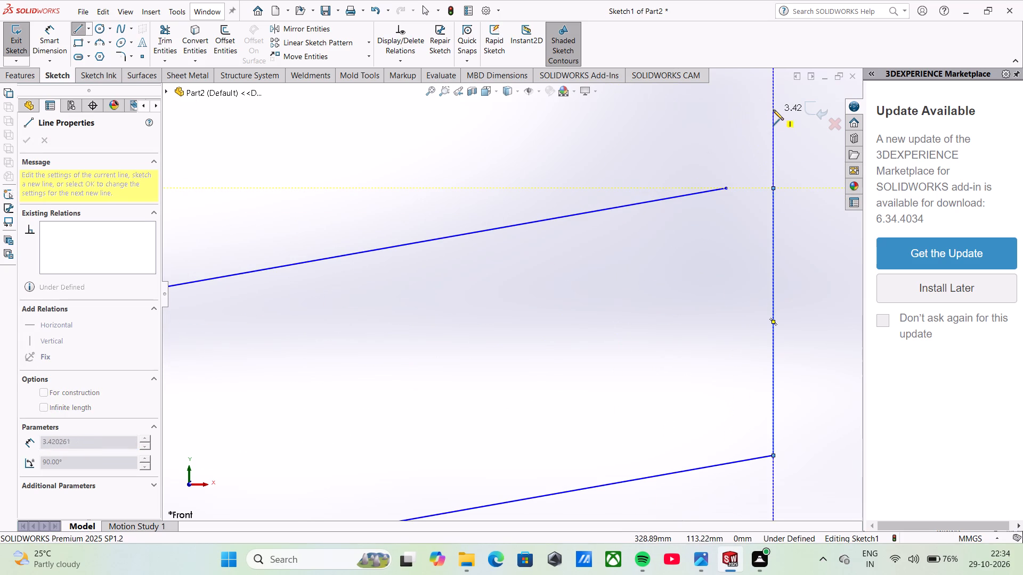
{"action": "left_click", "coordinate": [773, 110]}
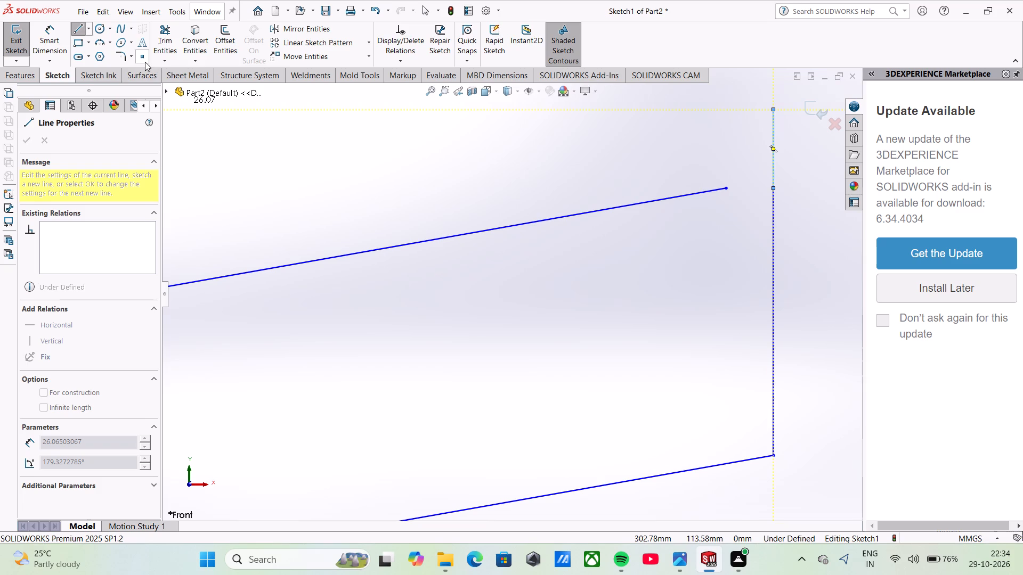
Extend the upper wall line to the vertical end line and trim away the end line's overhang above it.
{"action": "left_click", "coordinate": [167, 65]}
{"action": "left_click", "coordinate": [178, 82]}
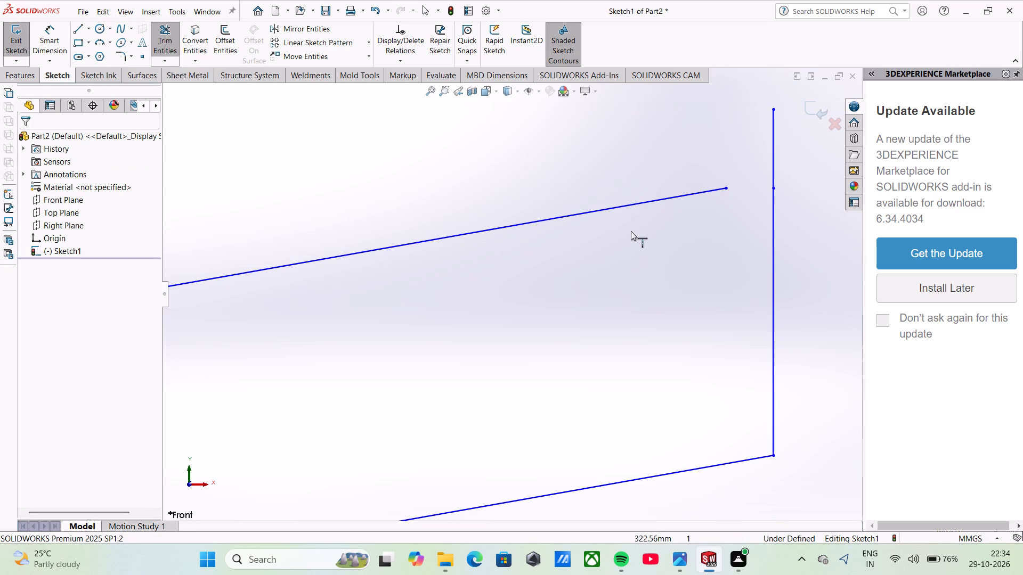
{"action": "left_click", "coordinate": [624, 204]}
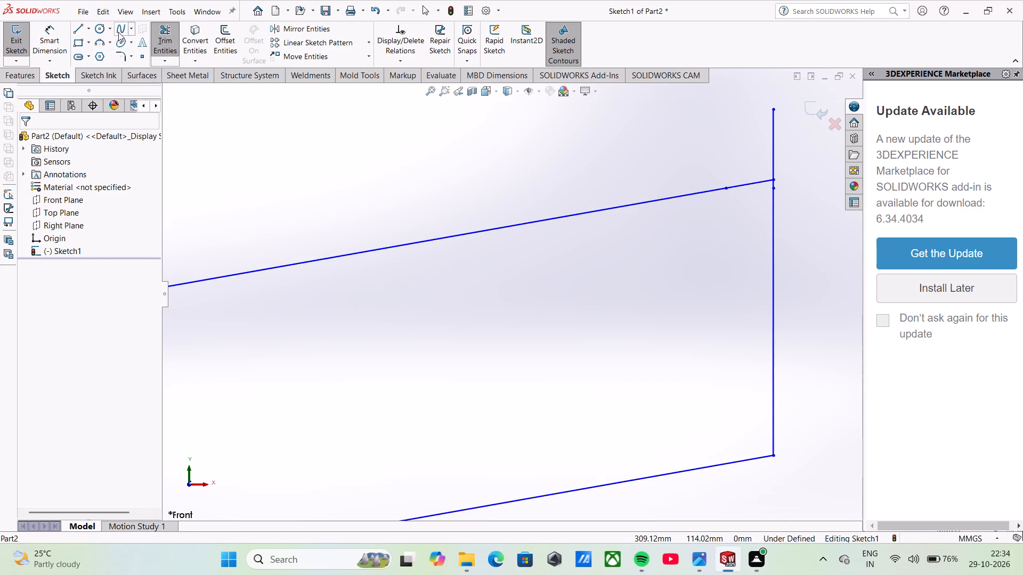
{"action": "left_click", "coordinate": [176, 63]}
{"action": "left_click", "coordinate": [181, 72]}
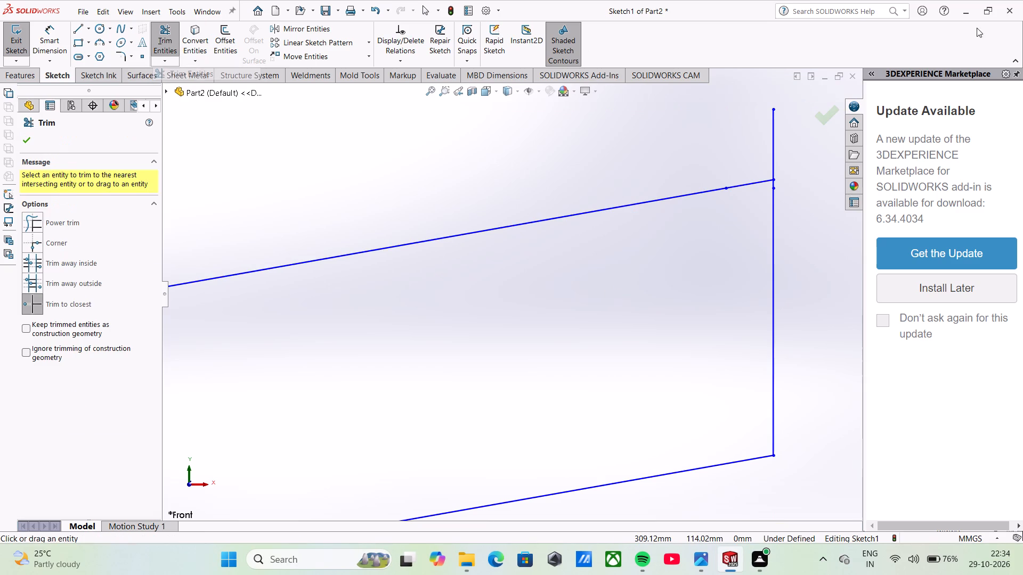
{"action": "left_click", "coordinate": [775, 139]}
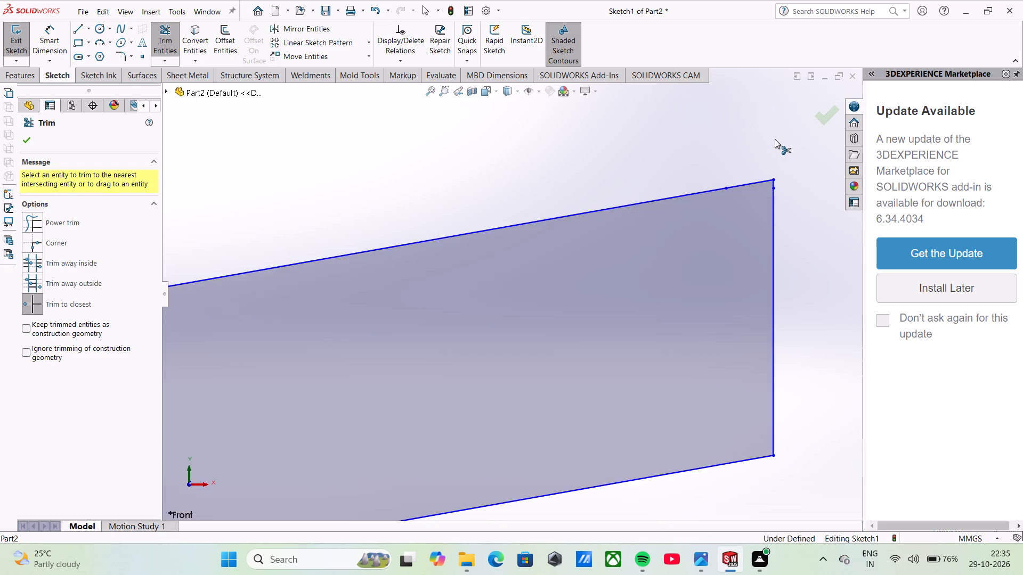
Examine the whole profile and the corner at the wall's wide end for closure.
{"action": "scroll", "coordinate": [738, 161], "scroll_direction": "up", "scroll_amount": 18}
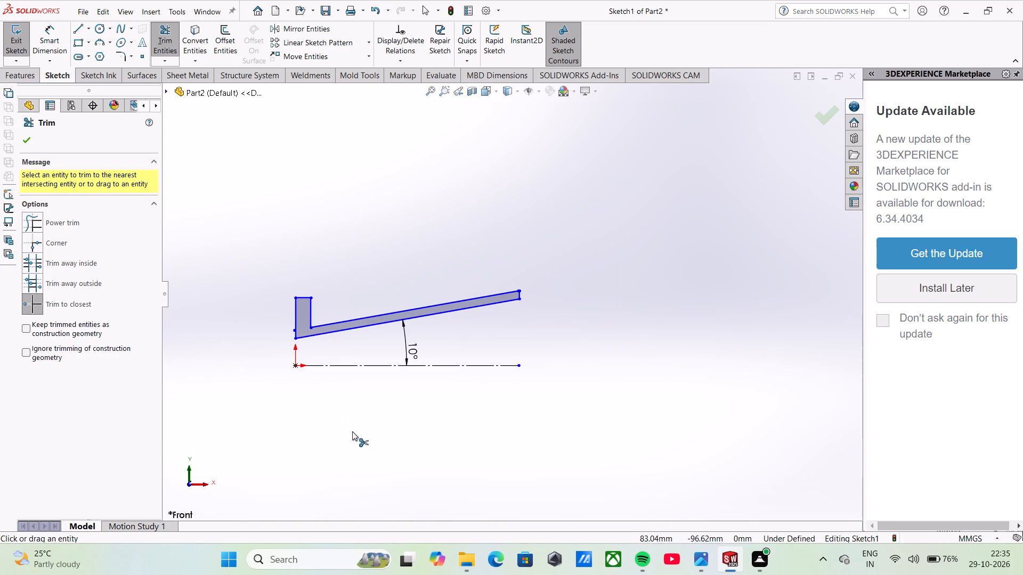
{"action": "scroll", "coordinate": [358, 453], "scroll_direction": "up", "scroll_amount": 1}
{"action": "scroll", "coordinate": [358, 448], "scroll_direction": "down", "scroll_amount": 2}
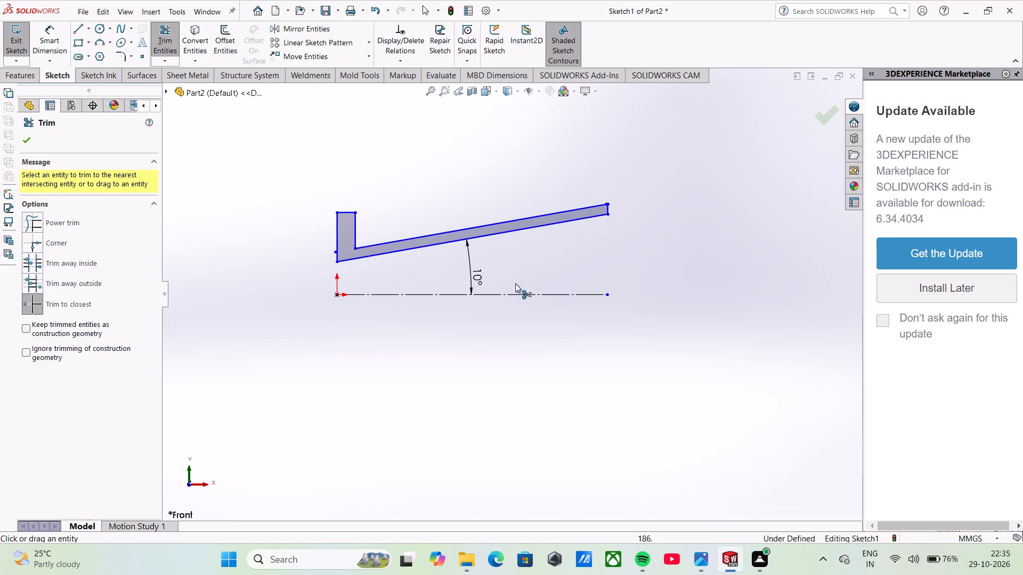
{"action": "scroll", "coordinate": [677, 158], "scroll_direction": "down", "scroll_amount": 1}
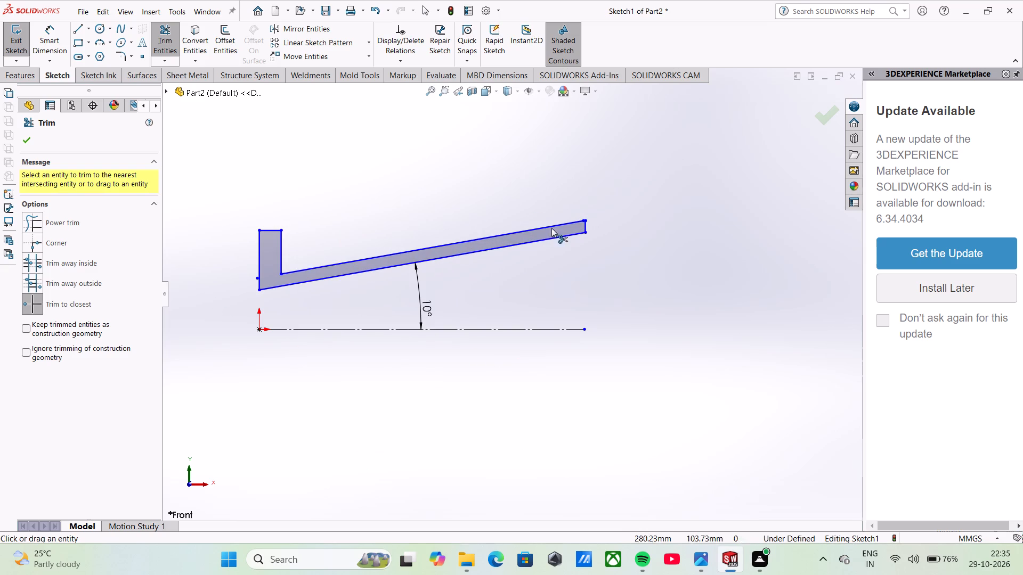
{"action": "scroll", "coordinate": [563, 242], "scroll_direction": "down", "scroll_amount": 10}
{"action": "scroll", "coordinate": [595, 216], "scroll_direction": "up", "scroll_amount": 5}
{"action": "scroll", "coordinate": [595, 217], "scroll_direction": "down", "scroll_amount": 7}
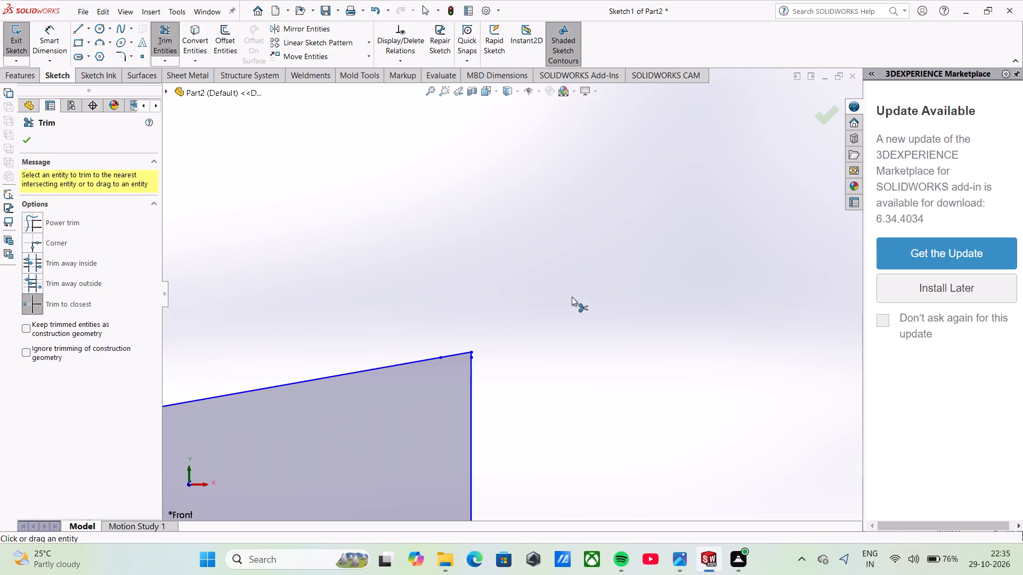
{"action": "scroll", "coordinate": [555, 340], "scroll_direction": "down", "scroll_amount": 6}
{"action": "scroll", "coordinate": [395, 388], "scroll_direction": "up", "scroll_amount": 17}
{"action": "scroll", "coordinate": [117, 262], "scroll_direction": "up", "scroll_amount": 5}
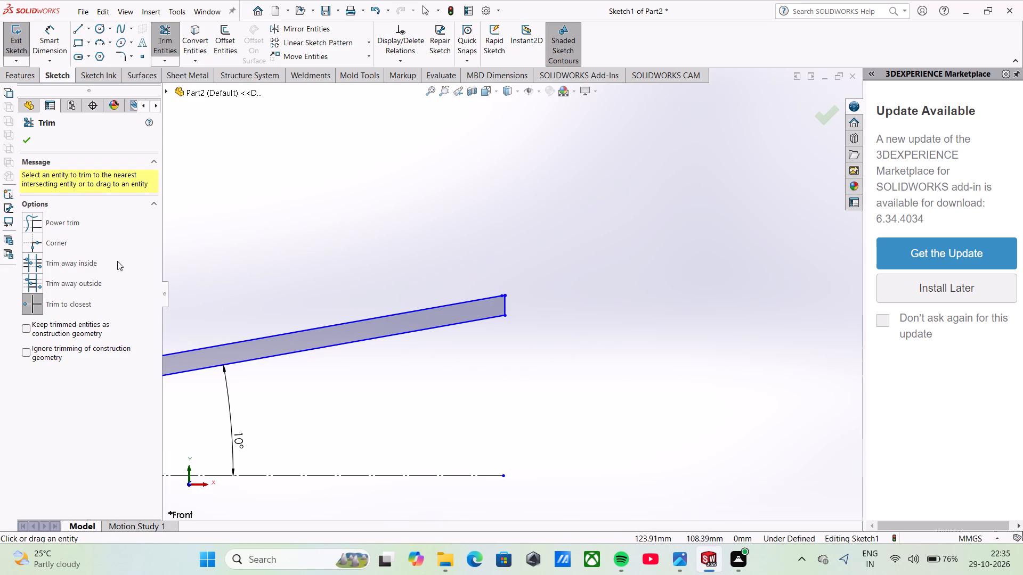
{"action": "scroll", "coordinate": [307, 274], "scroll_direction": "up", "scroll_amount": 6}
Revolve the closed profile 360° about the horizontal centreline.
{"action": "left_click", "coordinate": [39, 73]}
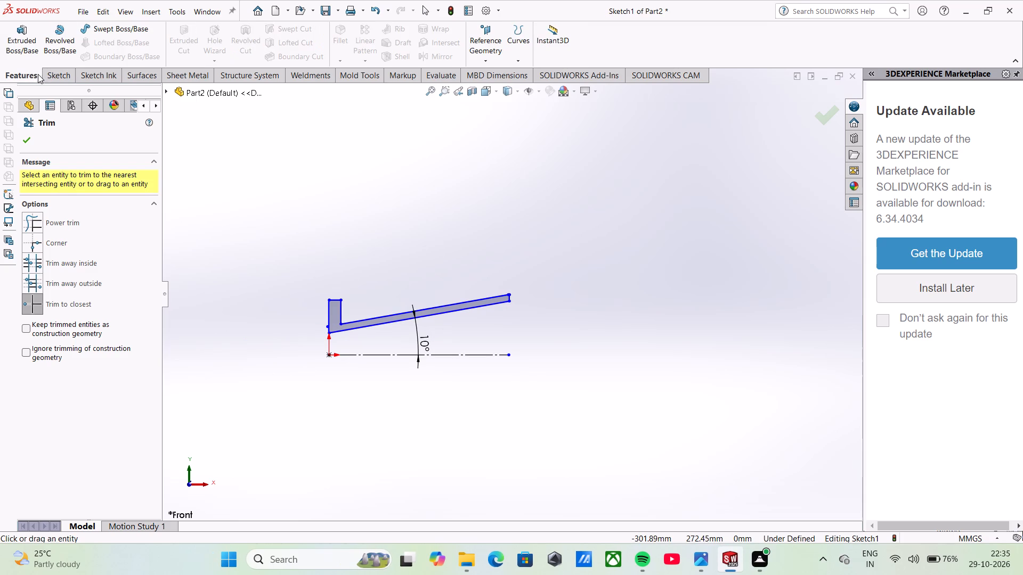
{"action": "left_click", "coordinate": [51, 43]}
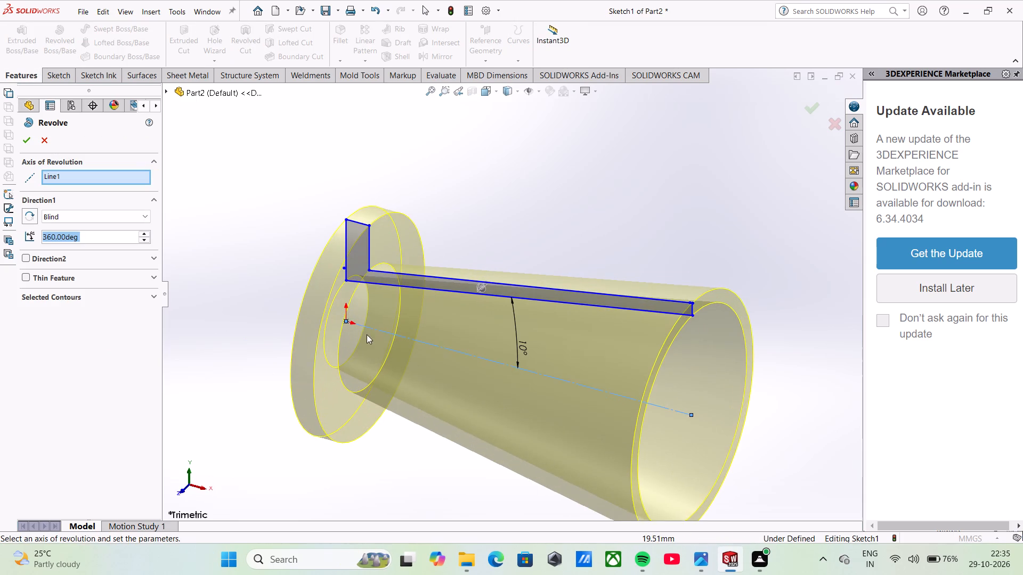
{"action": "scroll", "coordinate": [454, 324], "scroll_direction": "up", "scroll_amount": 2}
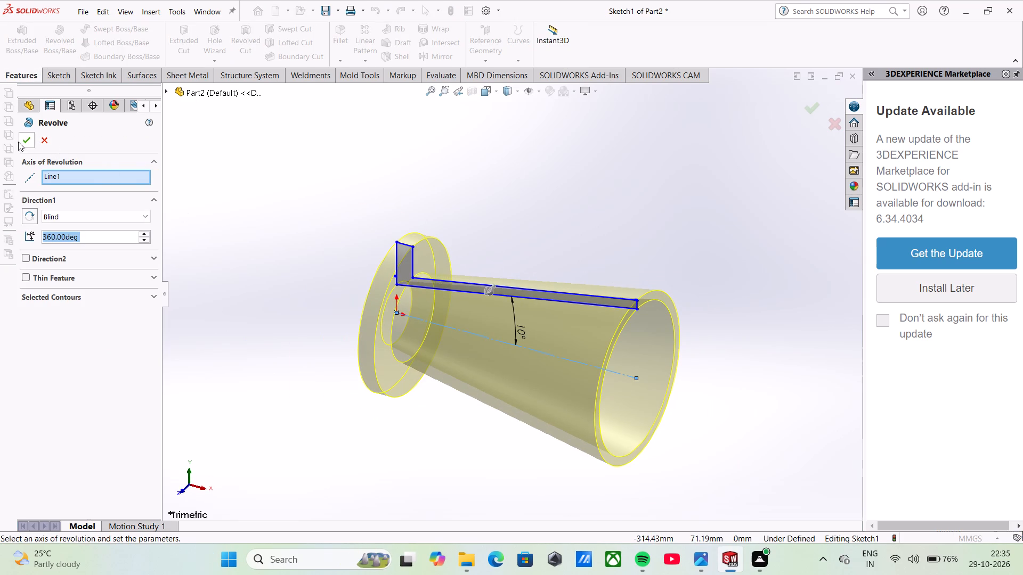
{"action": "left_click", "coordinate": [26, 145]}
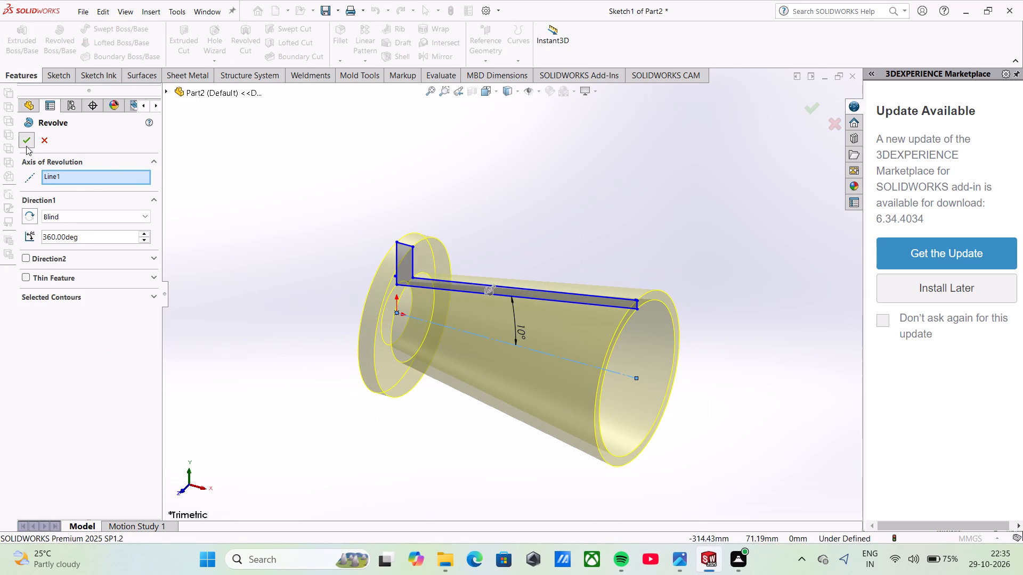
Inspect the revolved flanged cone from several angles and its wide end up close.
{"action": "middle_click_drag", "start_coordinate": [742, 324], "coordinate": [783, 231]}
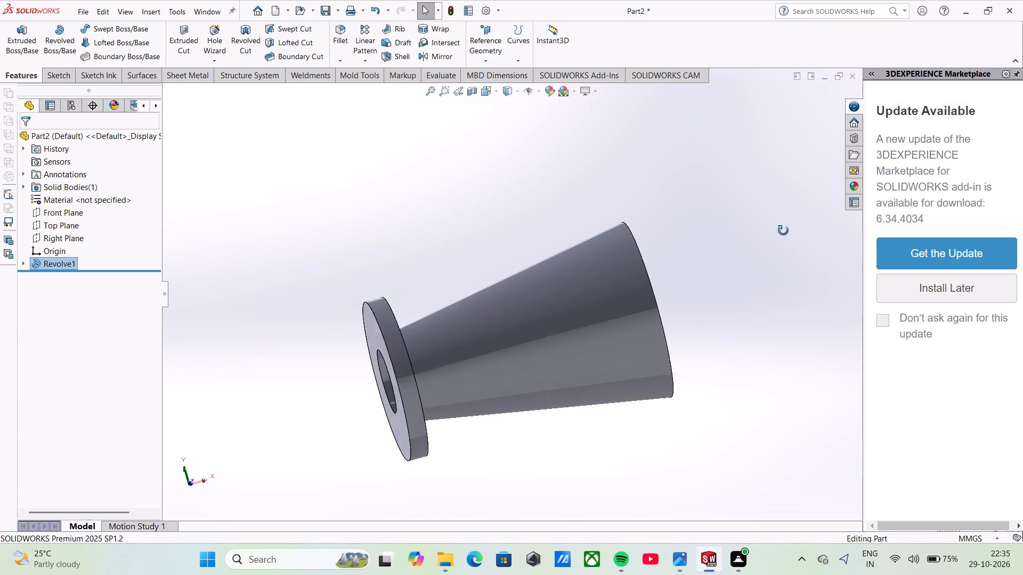
{"action": "middle_click_drag", "start_coordinate": [783, 231], "coordinate": [776, 262]}
{"action": "scroll", "coordinate": [776, 262], "scroll_direction": "up", "scroll_amount": 1}
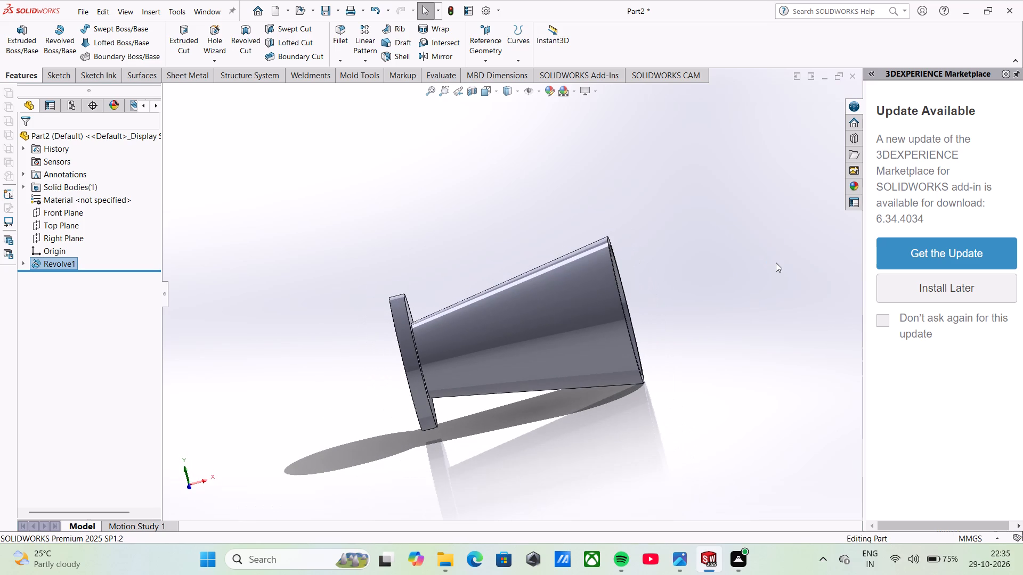
{"action": "middle_click_drag", "start_coordinate": [777, 267], "coordinate": [748, 303]}
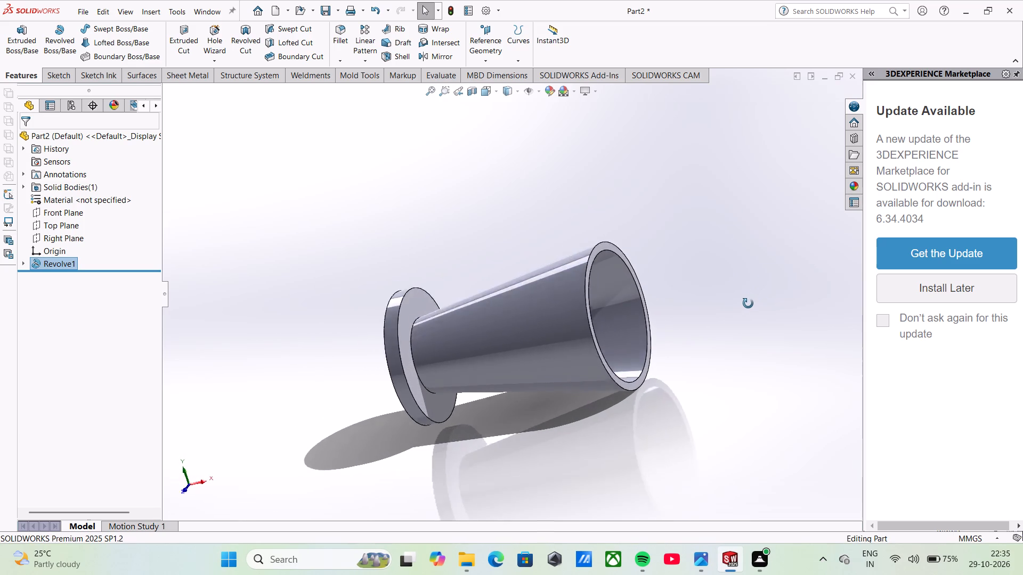
{"action": "middle_click_drag", "start_coordinate": [748, 303], "coordinate": [782, 320]}
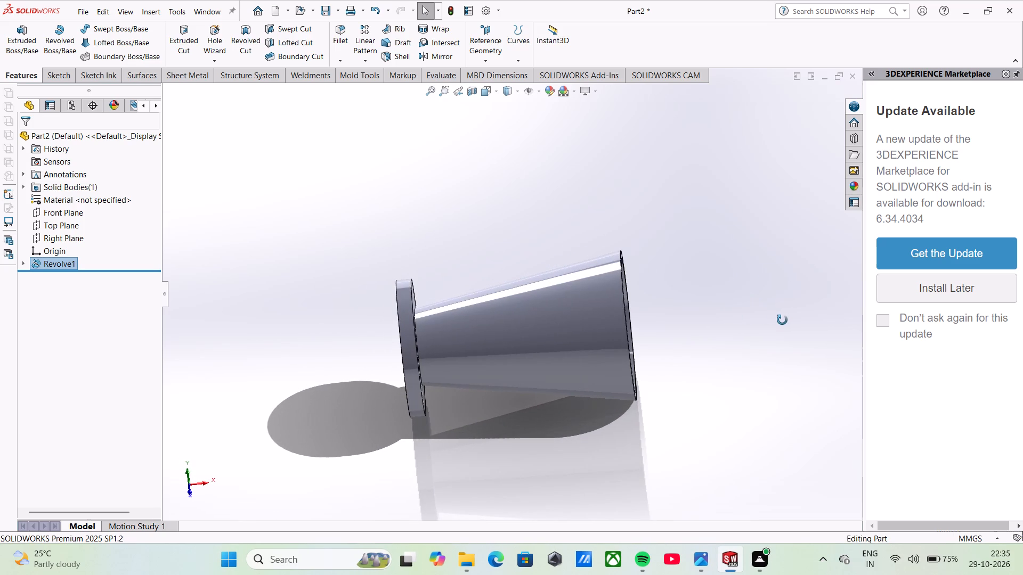
{"action": "middle_click_drag", "start_coordinate": [782, 320], "coordinate": [782, 320]}
{"action": "scroll", "coordinate": [631, 352], "scroll_direction": "down", "scroll_amount": 4}
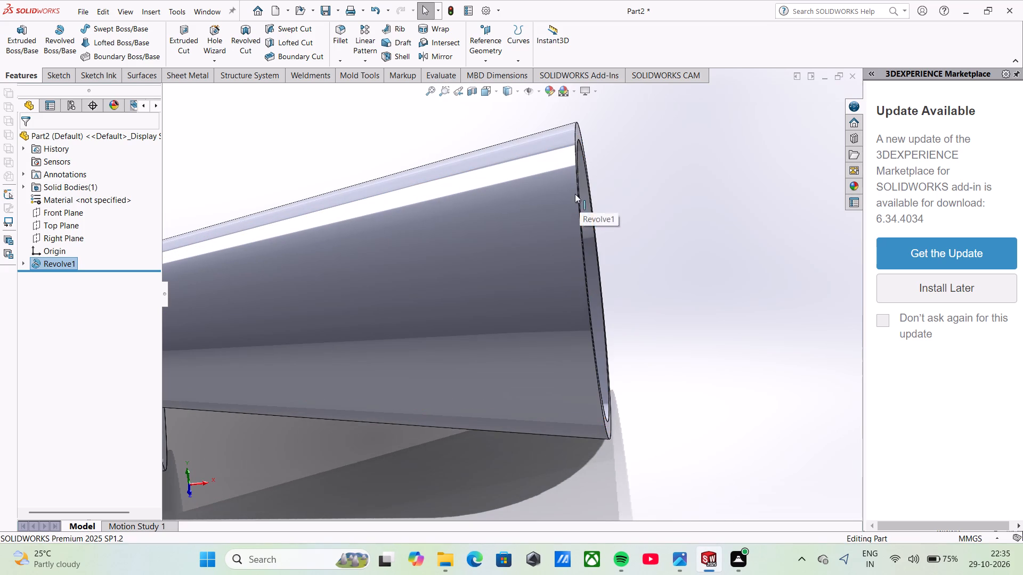
Turn on the display of planes in the model view.
{"action": "left_click", "coordinate": [541, 91]}
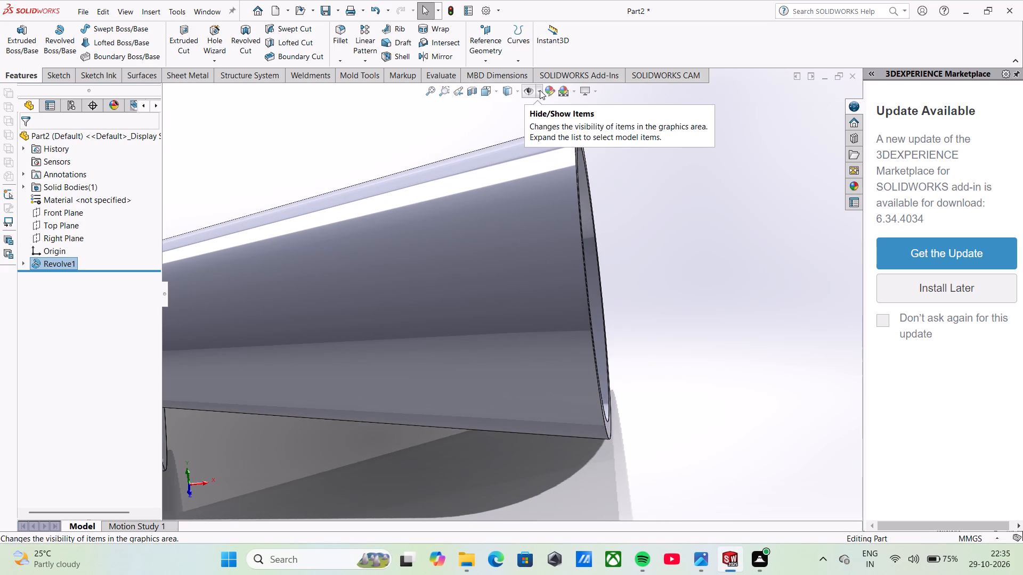
{"action": "left_click", "coordinate": [540, 90]}
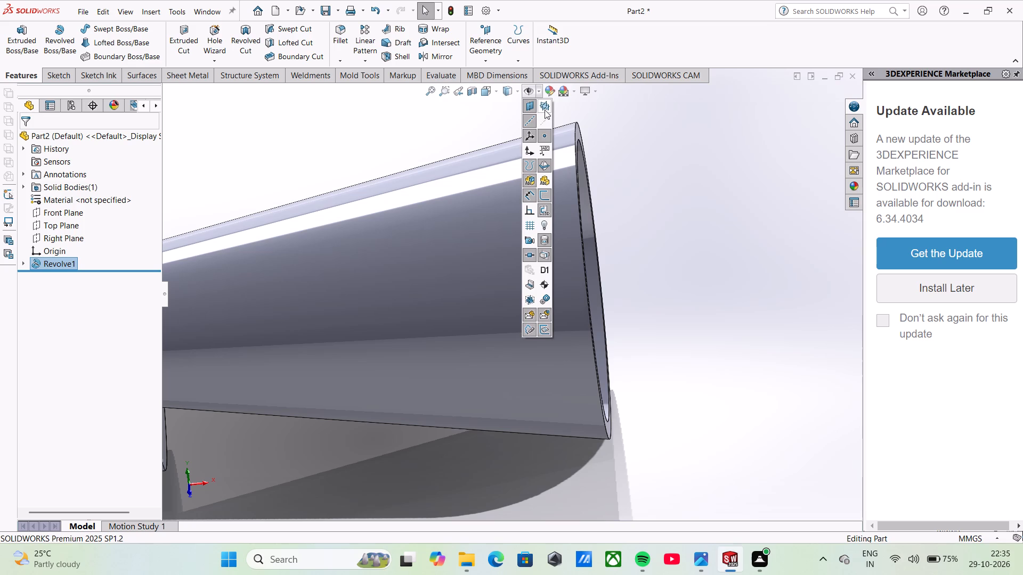
{"action": "left_click", "coordinate": [543, 110]}
{"action": "scroll", "coordinate": [603, 192], "scroll_direction": "up", "scroll_amount": 7}
{"action": "scroll", "coordinate": [604, 201], "scroll_direction": "down", "scroll_amount": 6}
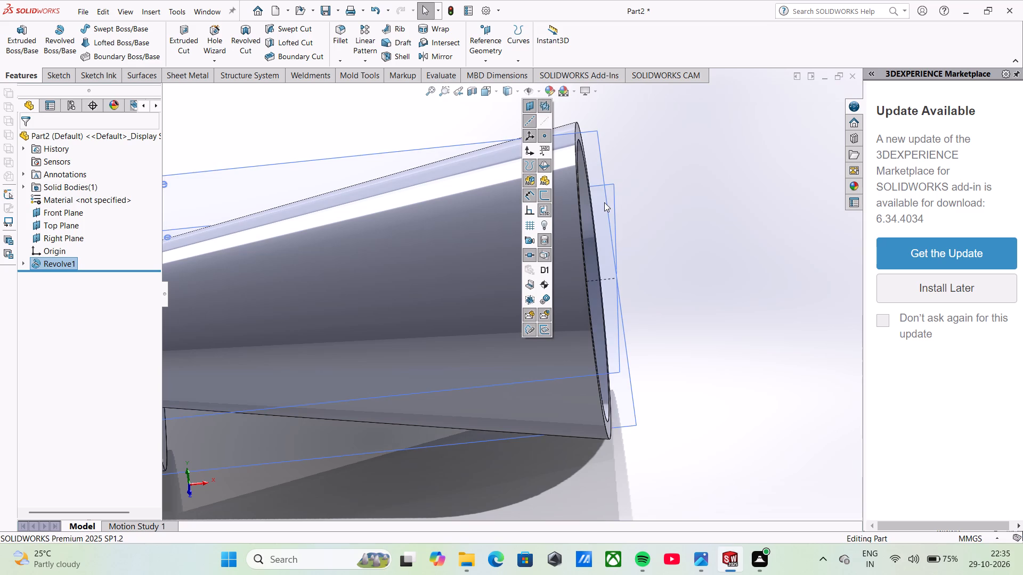
{"action": "left_click", "coordinate": [656, 204]}
Inspect the revolved flanged cone together with its reference planes from several angles.
{"action": "scroll", "coordinate": [491, 355], "scroll_direction": "up", "scroll_amount": 6}
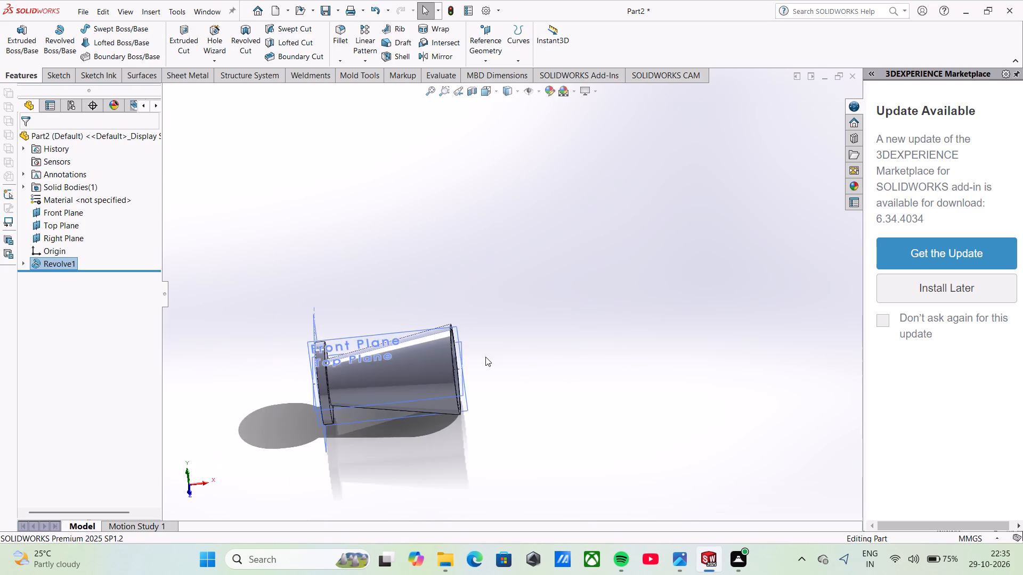
{"action": "scroll", "coordinate": [485, 357], "scroll_direction": "up", "scroll_amount": 4}
{"action": "middle_click_drag", "start_coordinate": [481, 351], "coordinate": [475, 298]}
{"action": "scroll", "coordinate": [475, 296], "scroll_direction": "up", "scroll_amount": 1}
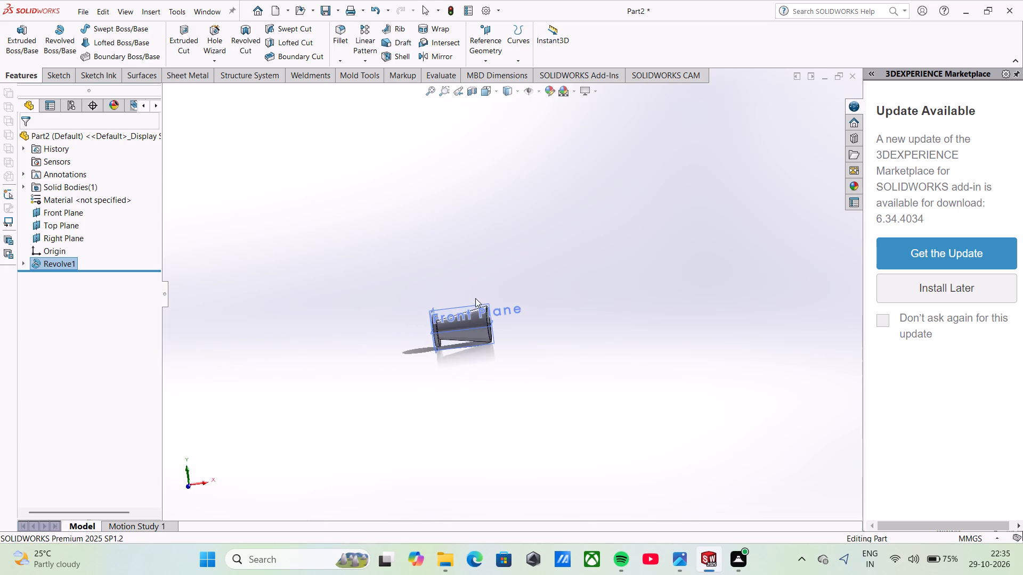
{"action": "scroll", "coordinate": [480, 310], "scroll_direction": "down", "scroll_amount": 6}
{"action": "middle_click_drag", "start_coordinate": [538, 287], "coordinate": [555, 336]}
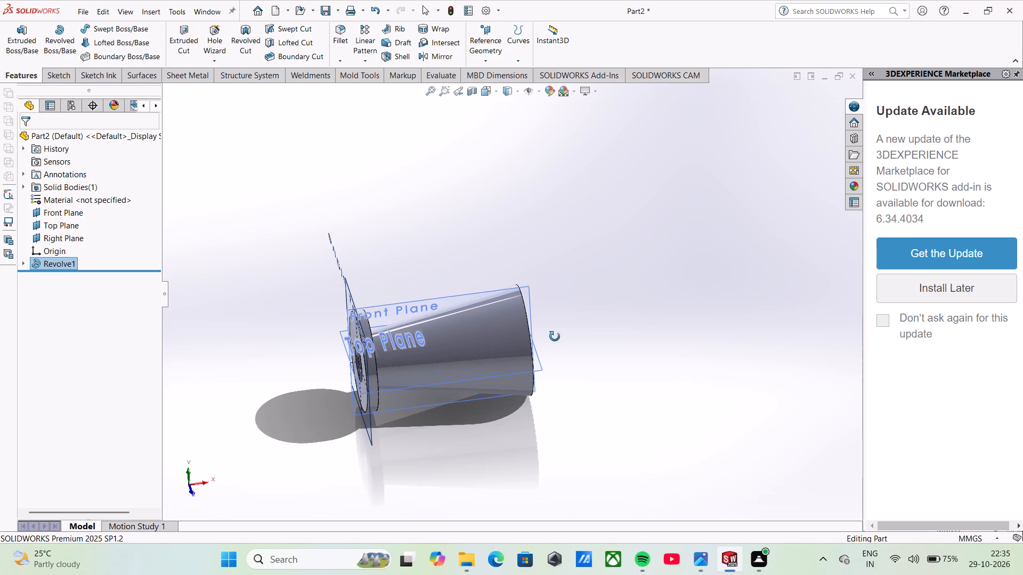
{"action": "middle_click_drag", "start_coordinate": [555, 336], "coordinate": [556, 346]}
{"action": "left_click", "coordinate": [531, 298]}
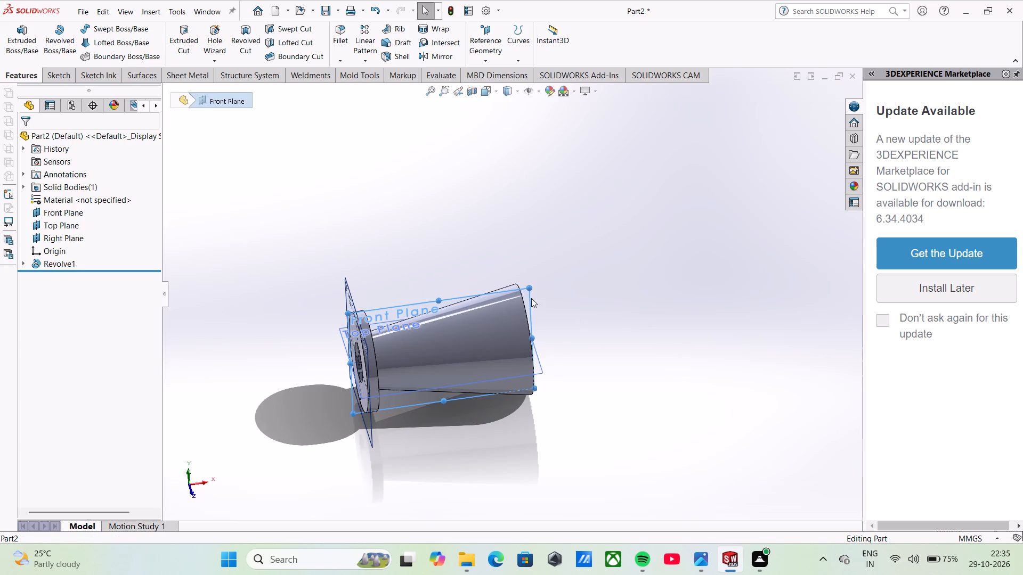
{"action": "left_click", "coordinate": [591, 338]}
{"action": "middle_click_drag", "start_coordinate": [584, 337], "coordinate": [583, 338]}
{"action": "scroll", "coordinate": [584, 337], "scroll_direction": "up", "scroll_amount": 1}
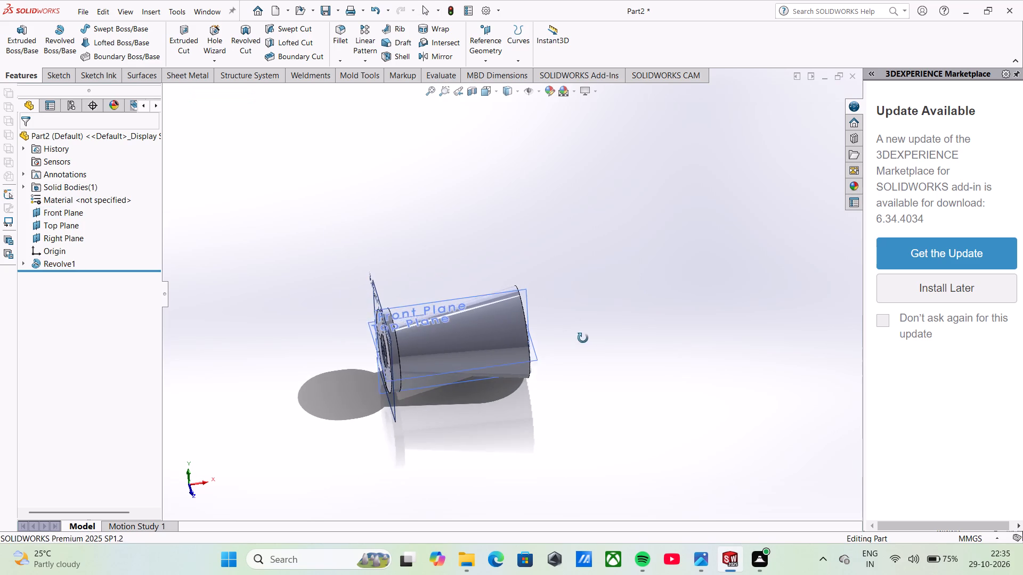
{"action": "middle_click_drag", "start_coordinate": [583, 338], "coordinate": [560, 357]}
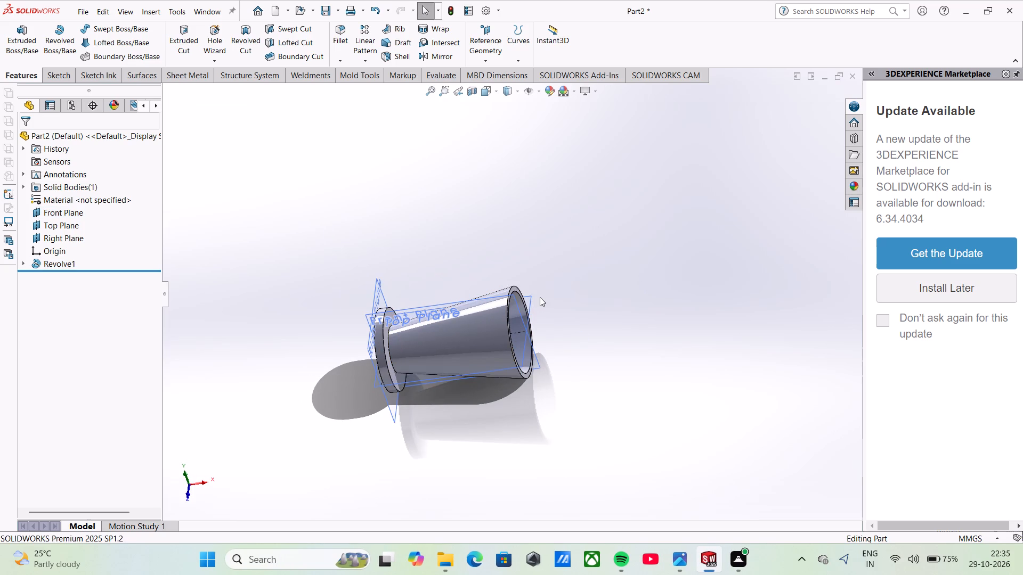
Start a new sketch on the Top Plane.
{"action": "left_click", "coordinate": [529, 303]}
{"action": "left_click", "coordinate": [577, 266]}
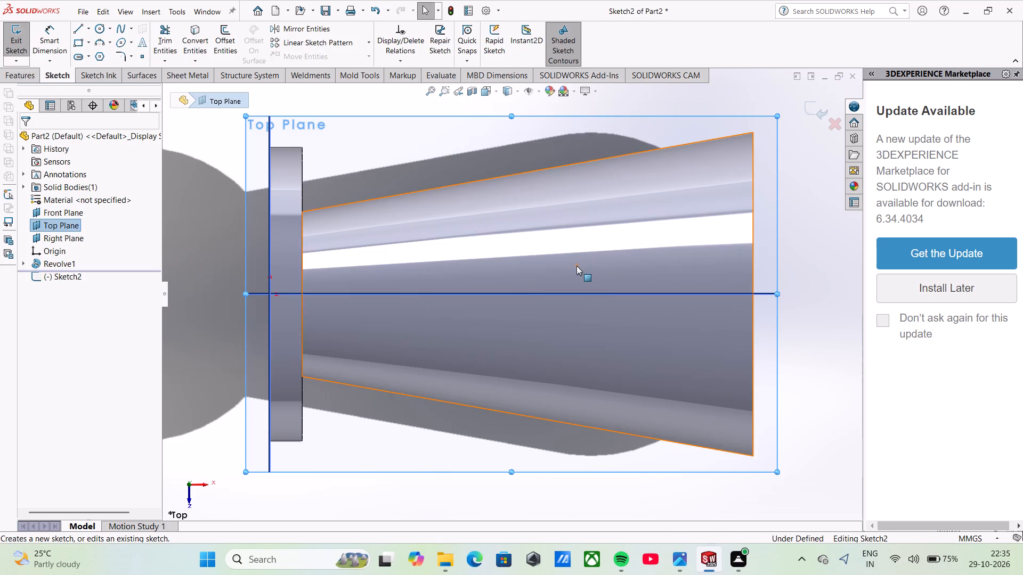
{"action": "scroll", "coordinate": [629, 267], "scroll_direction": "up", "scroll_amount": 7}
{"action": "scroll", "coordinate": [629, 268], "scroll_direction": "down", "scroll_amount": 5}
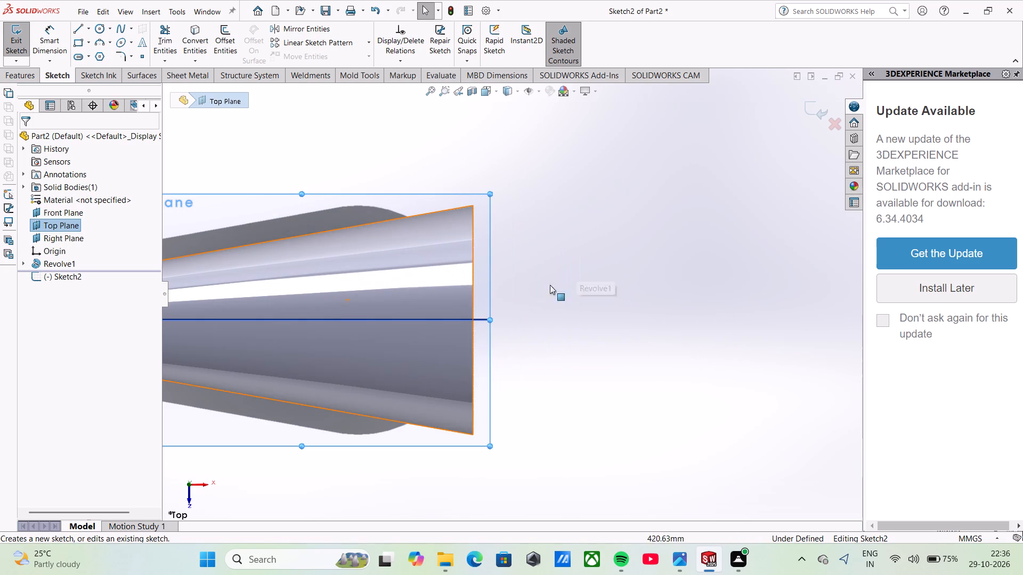
Hide the reference planes in the model view.
{"action": "left_click", "coordinate": [524, 92]}
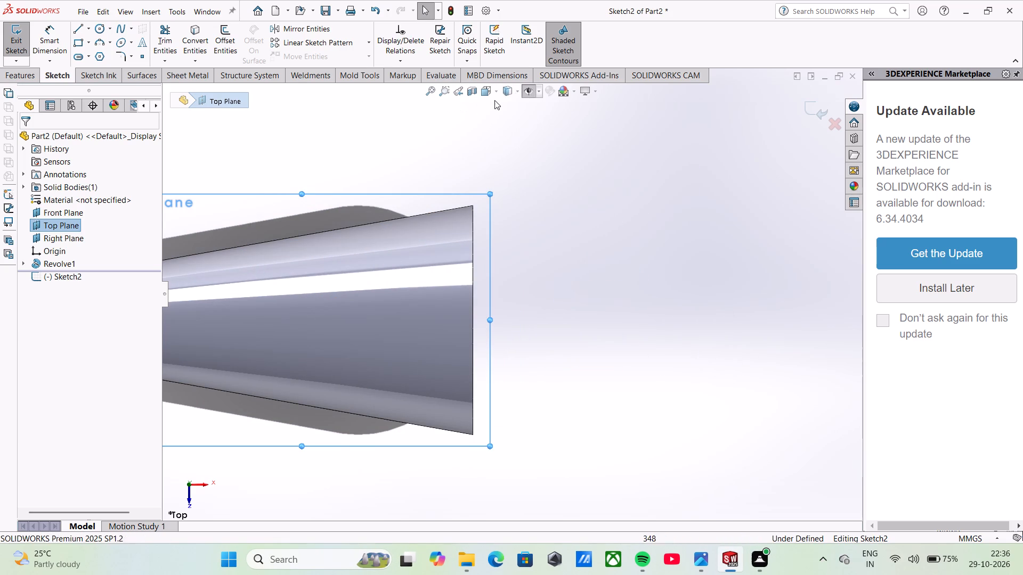
{"action": "left_click", "coordinate": [528, 92]}
{"action": "left_click", "coordinate": [529, 93]}
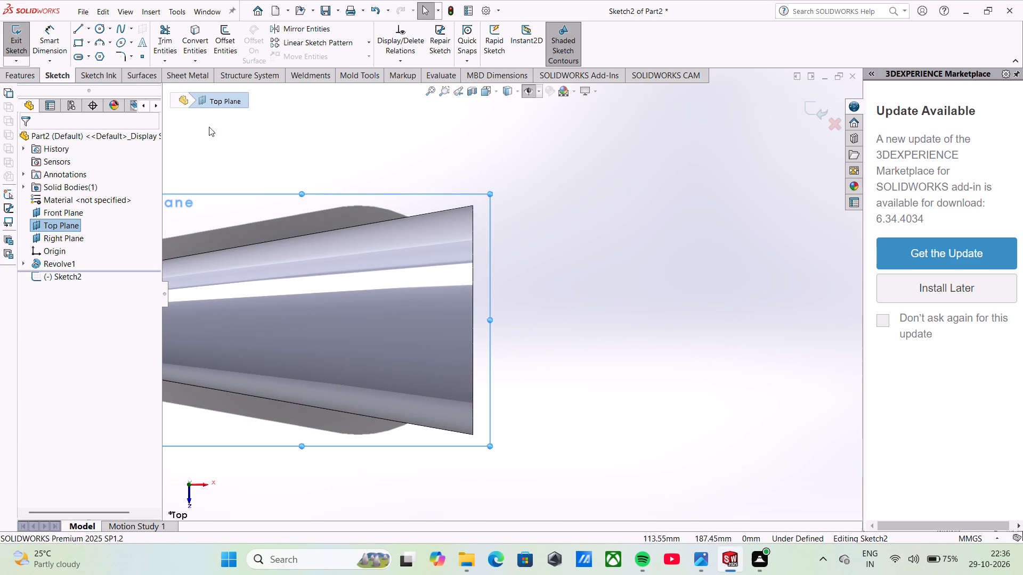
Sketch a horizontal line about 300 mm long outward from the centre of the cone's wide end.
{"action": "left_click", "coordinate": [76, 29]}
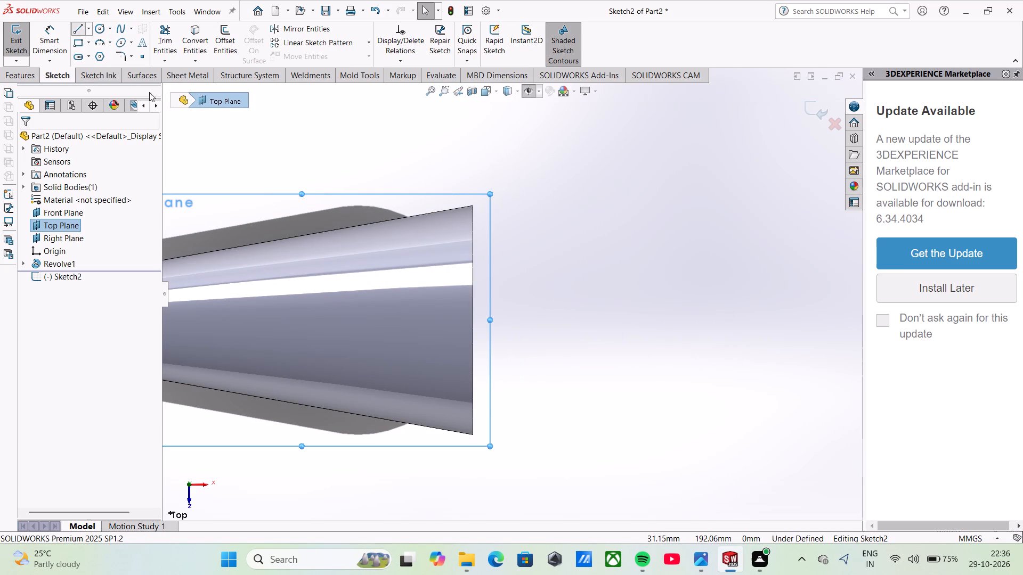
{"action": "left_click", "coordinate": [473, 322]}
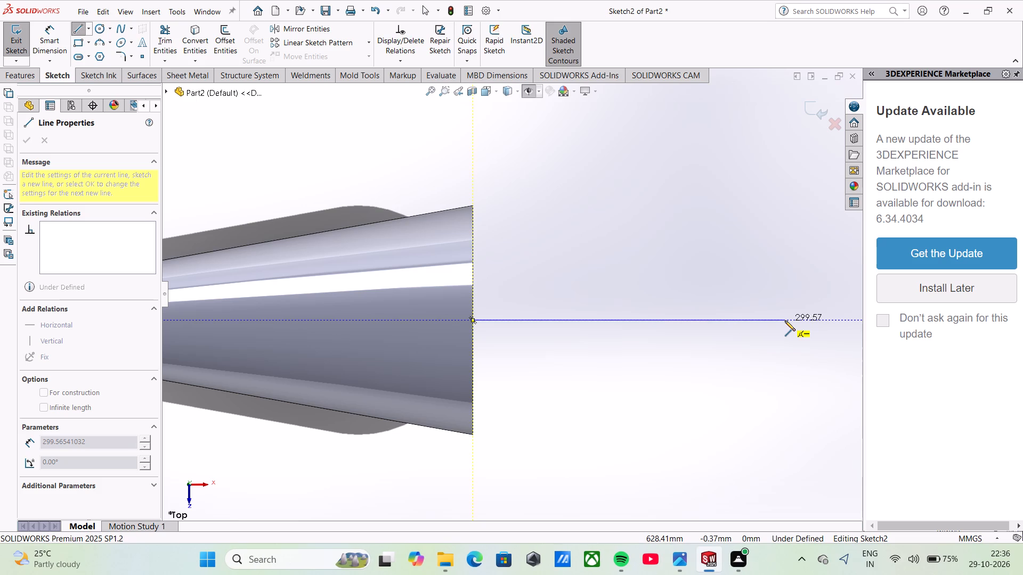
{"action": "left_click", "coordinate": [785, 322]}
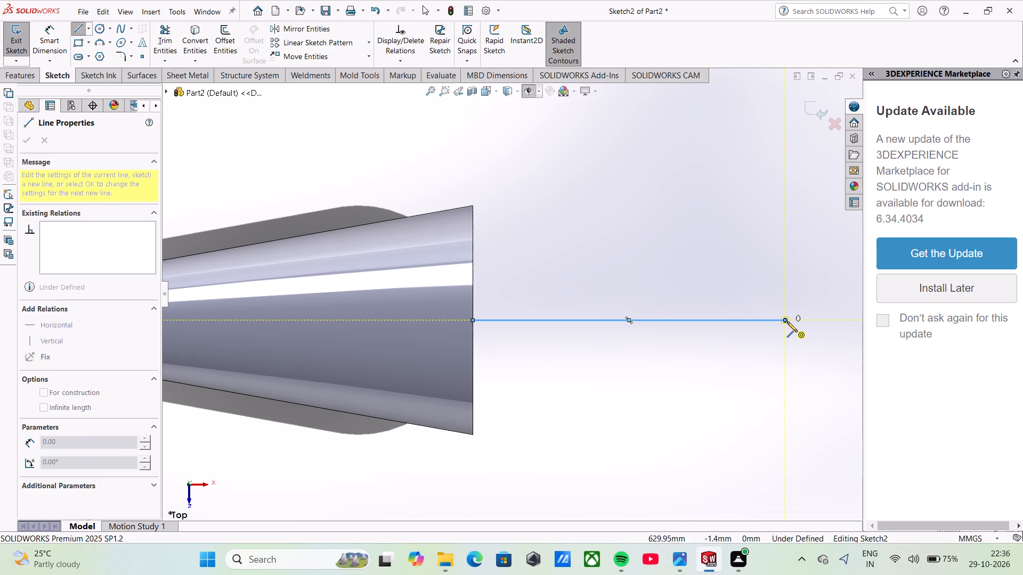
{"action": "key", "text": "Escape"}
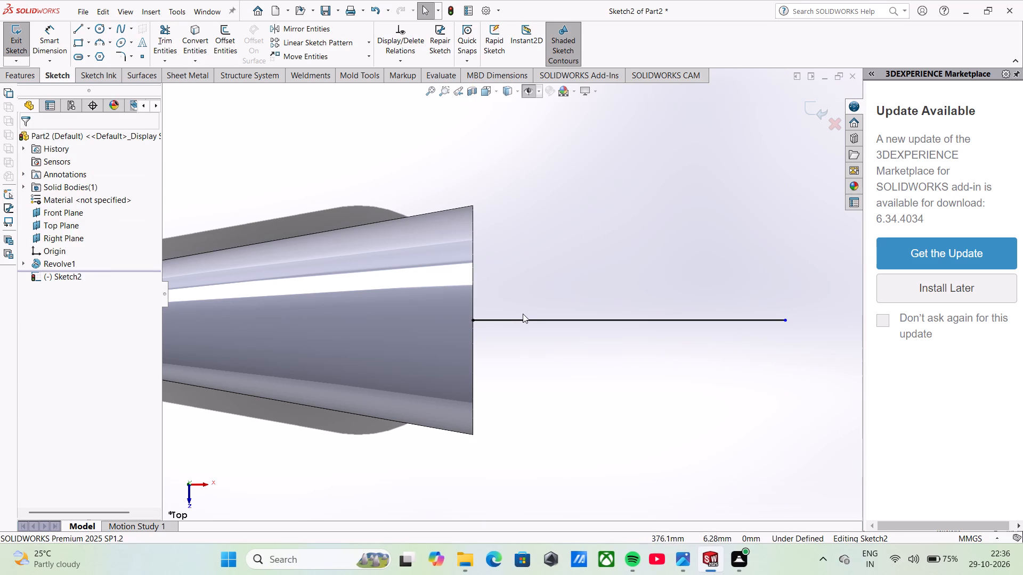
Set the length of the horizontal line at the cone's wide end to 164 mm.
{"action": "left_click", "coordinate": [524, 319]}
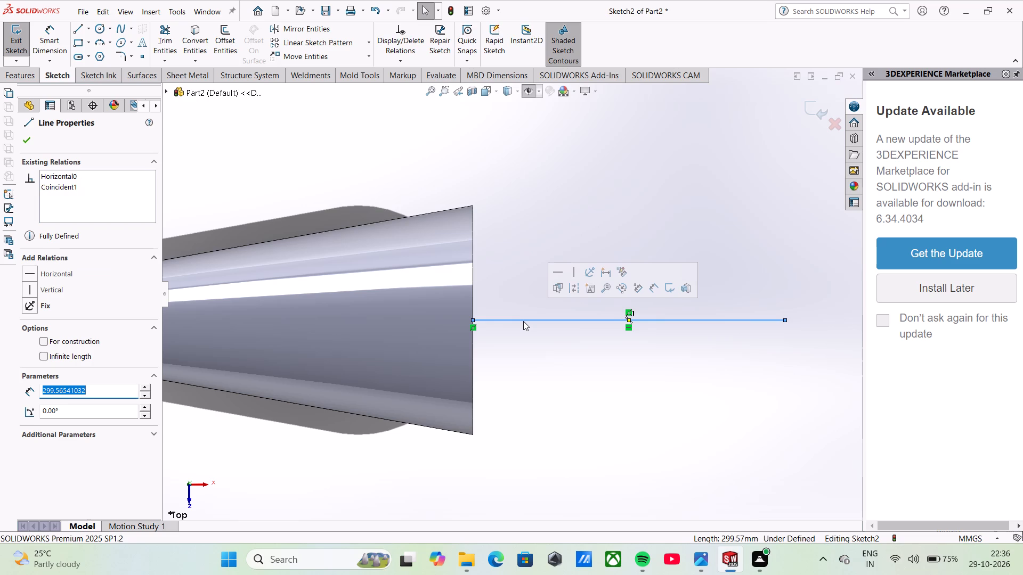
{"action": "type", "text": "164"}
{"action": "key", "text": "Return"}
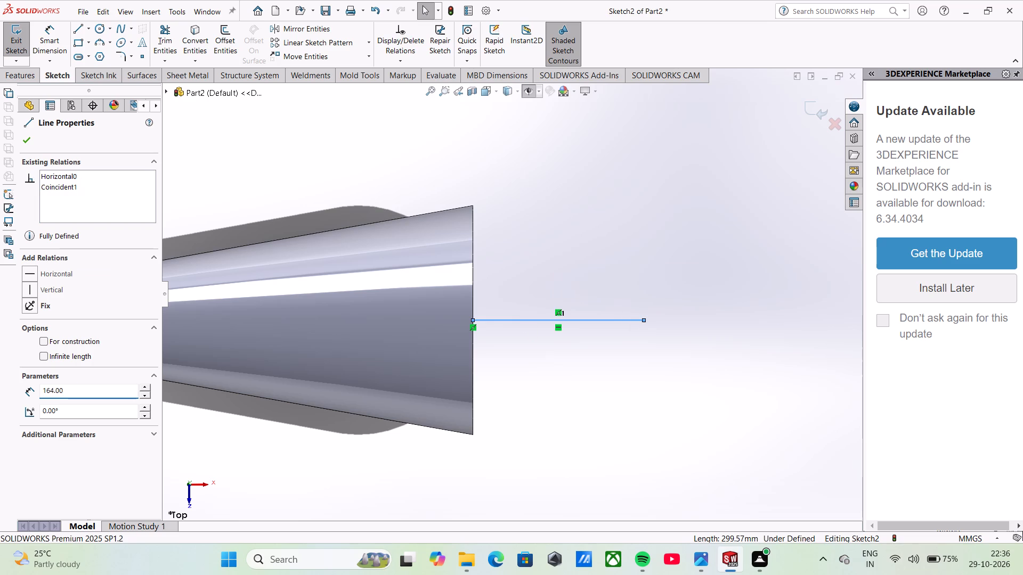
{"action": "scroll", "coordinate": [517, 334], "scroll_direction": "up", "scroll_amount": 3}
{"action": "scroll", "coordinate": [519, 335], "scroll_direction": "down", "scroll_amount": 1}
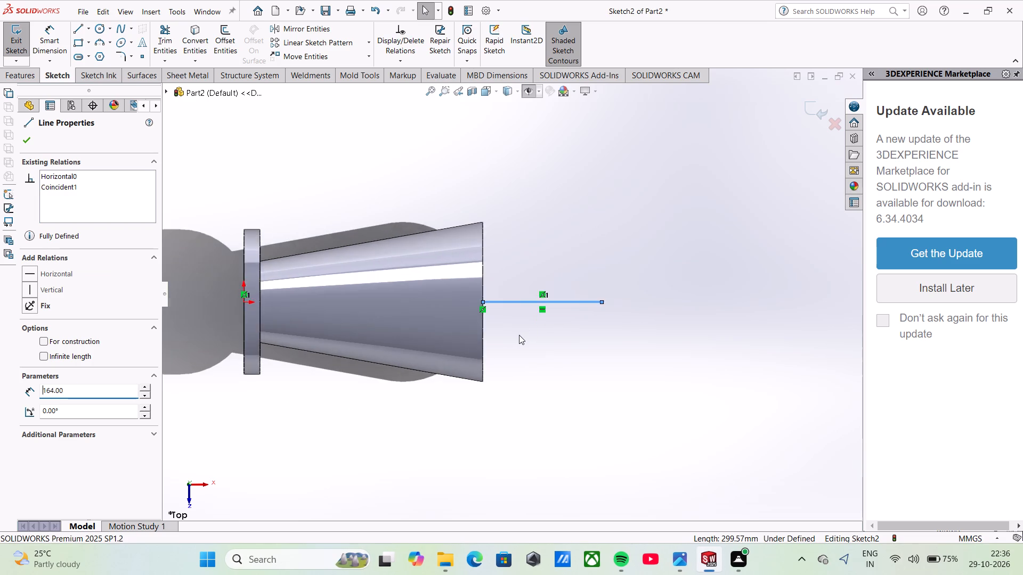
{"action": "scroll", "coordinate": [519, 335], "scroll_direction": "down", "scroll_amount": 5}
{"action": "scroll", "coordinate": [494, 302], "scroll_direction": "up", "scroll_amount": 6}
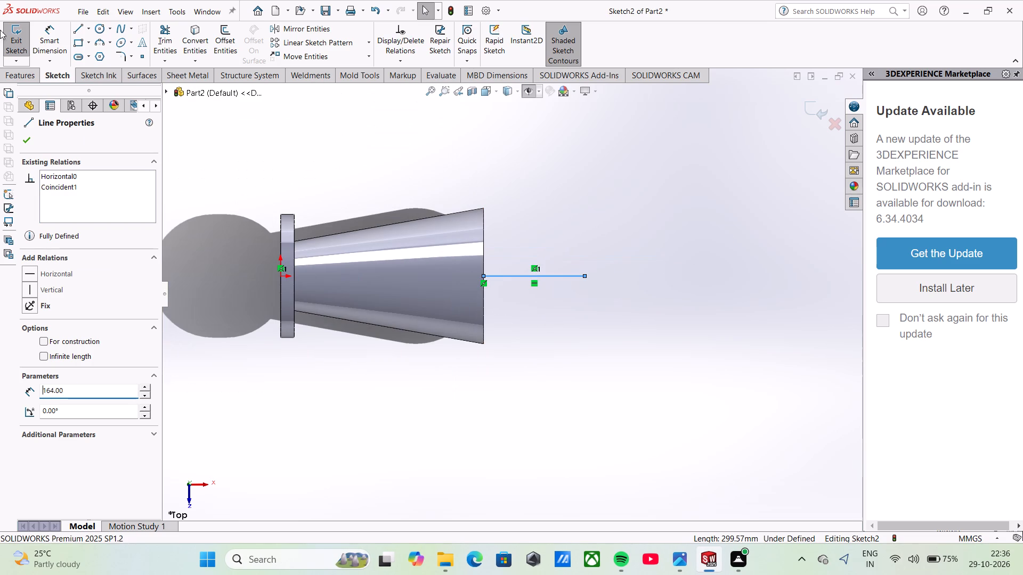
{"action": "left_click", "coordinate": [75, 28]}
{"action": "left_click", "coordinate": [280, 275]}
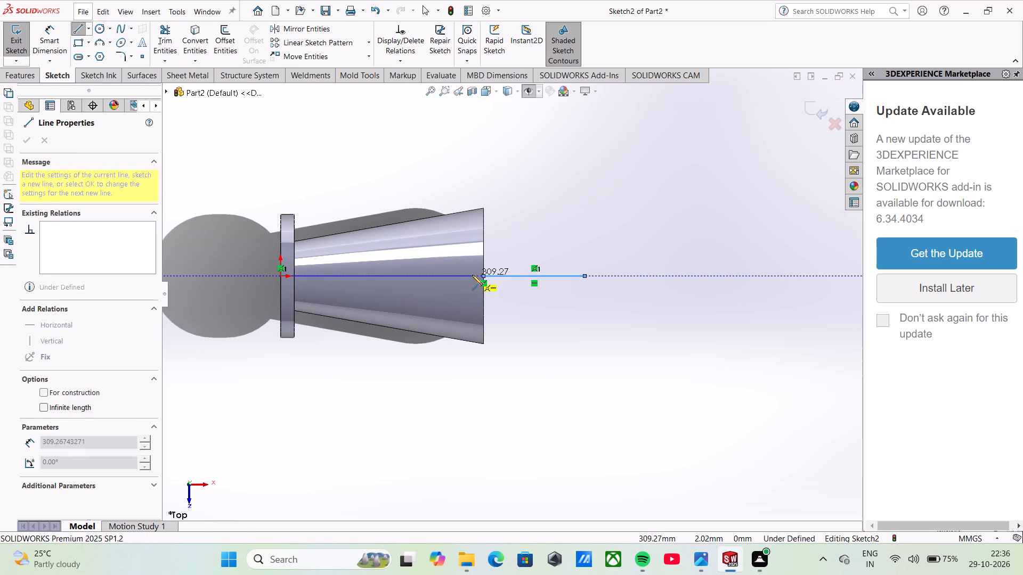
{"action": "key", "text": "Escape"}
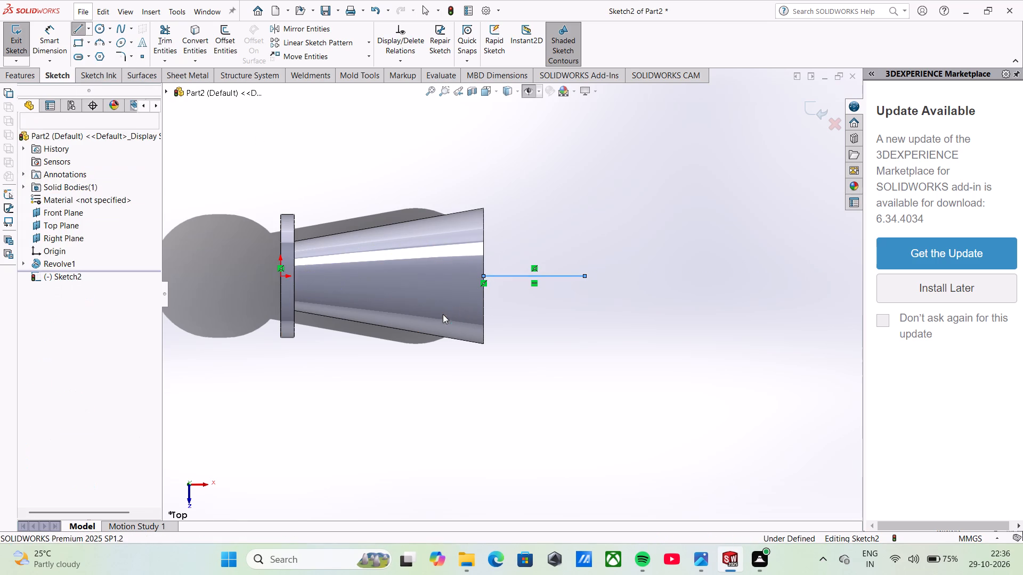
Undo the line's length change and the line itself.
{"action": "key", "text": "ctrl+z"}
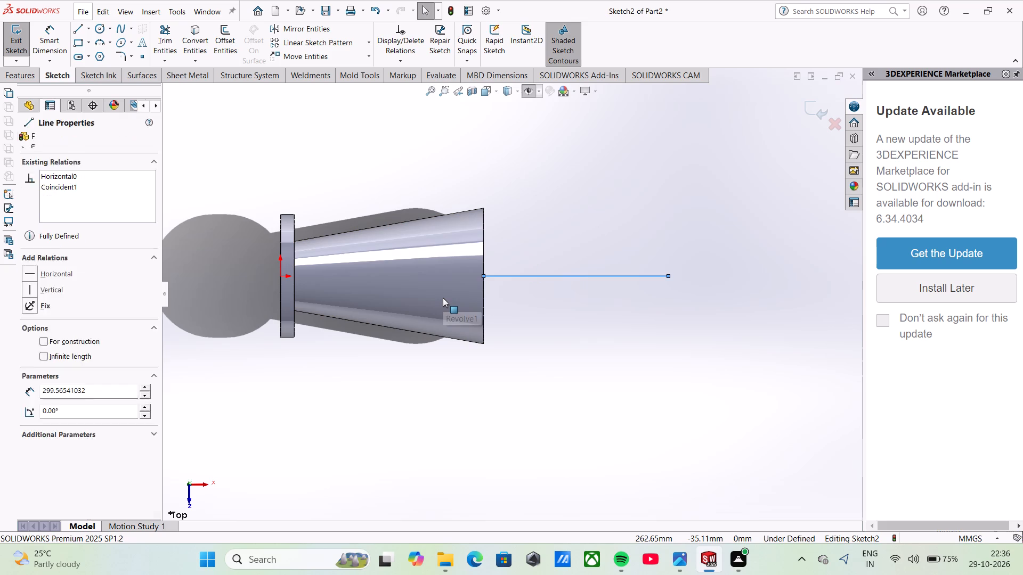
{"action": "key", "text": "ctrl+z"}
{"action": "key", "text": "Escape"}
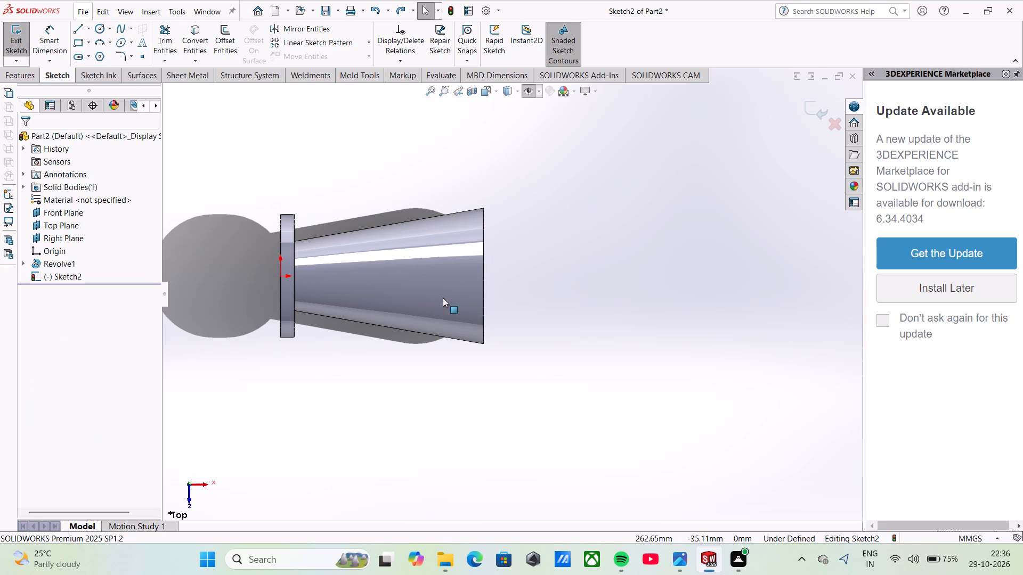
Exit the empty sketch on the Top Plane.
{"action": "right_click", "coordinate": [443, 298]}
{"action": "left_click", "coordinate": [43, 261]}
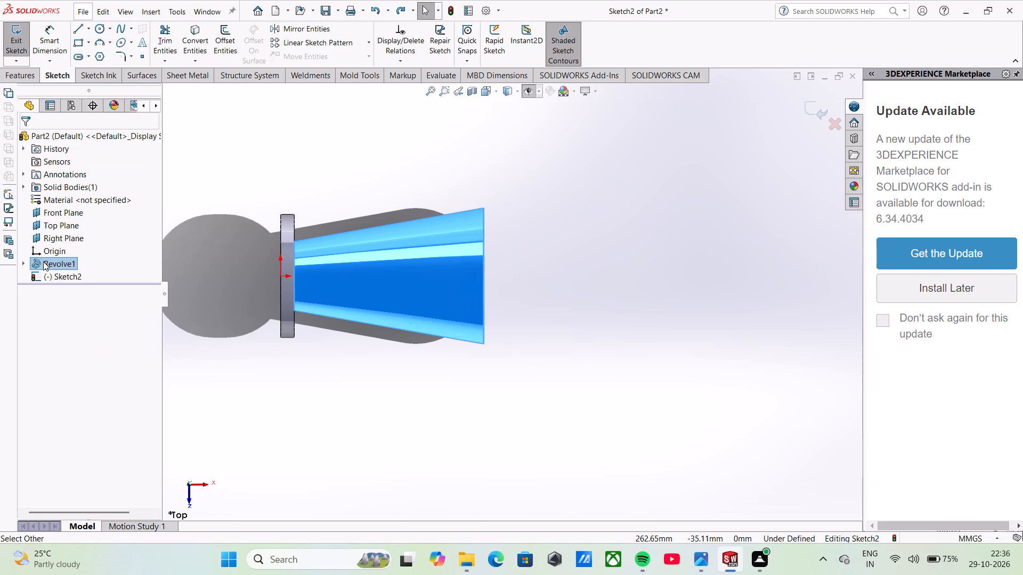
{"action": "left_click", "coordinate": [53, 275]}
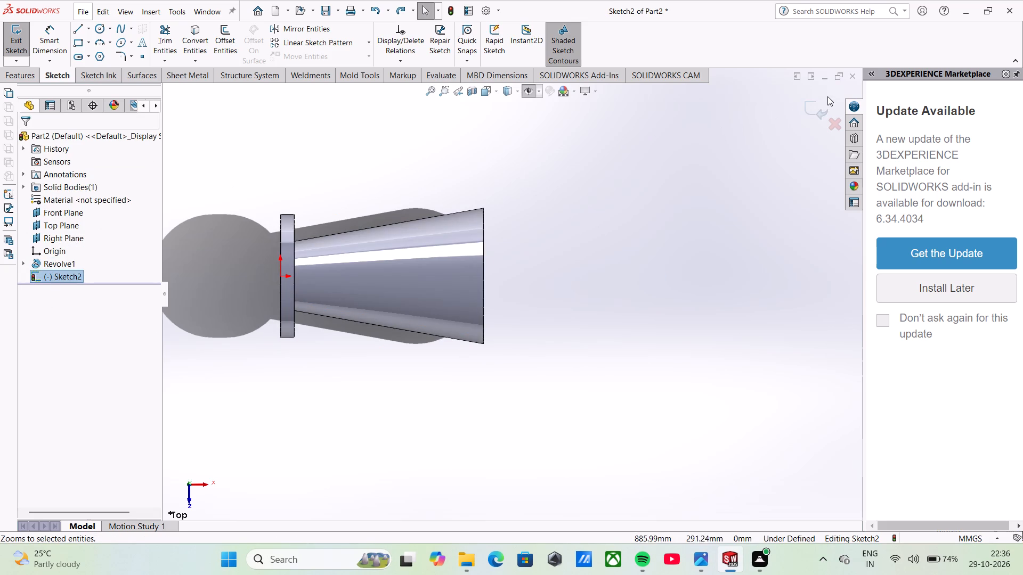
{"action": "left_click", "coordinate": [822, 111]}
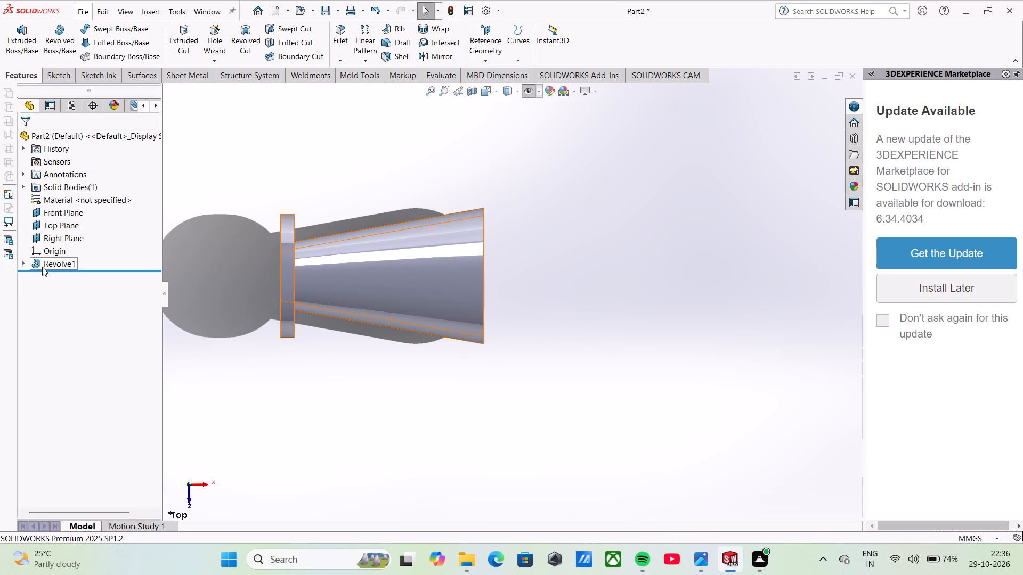
Open the revolve's profile sketch for editing.
{"action": "left_click", "coordinate": [24, 265]}
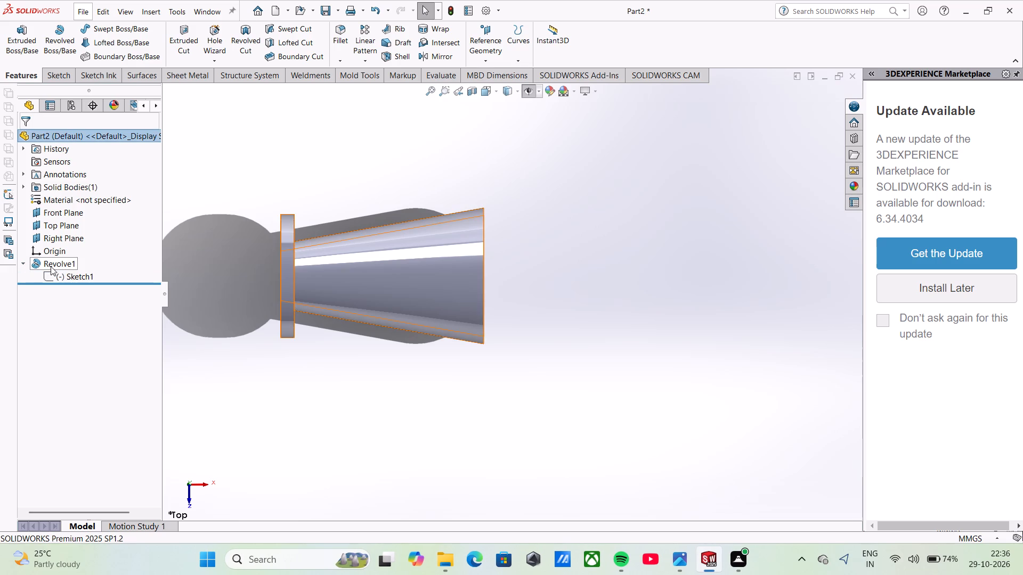
{"action": "left_click", "coordinate": [59, 273]}
{"action": "left_click", "coordinate": [70, 245]}
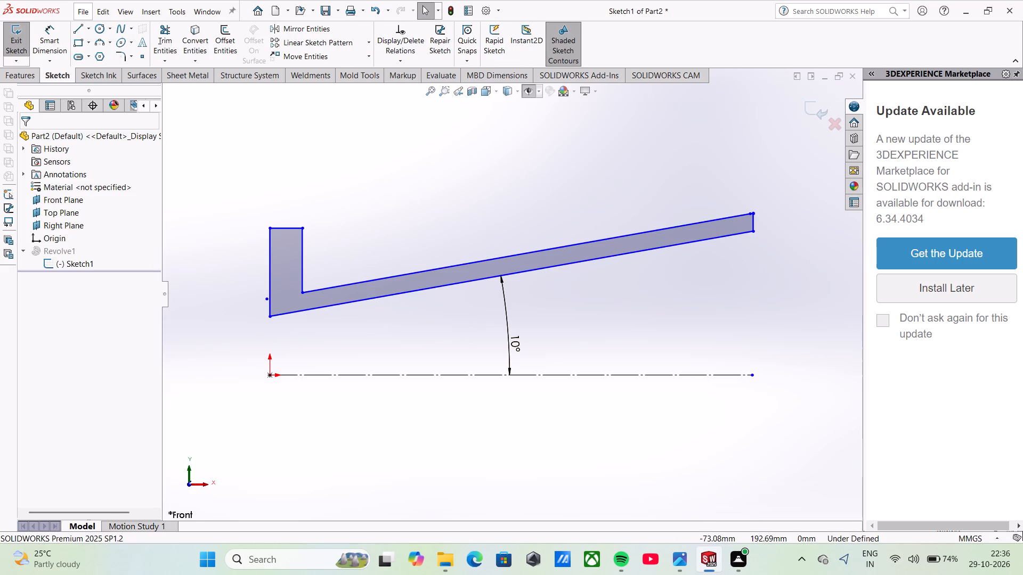
{"action": "scroll", "coordinate": [57, 73], "scroll_direction": "up", "scroll_amount": 1}
{"action": "scroll", "coordinate": [59, 62], "scroll_direction": "down", "scroll_amount": 2}
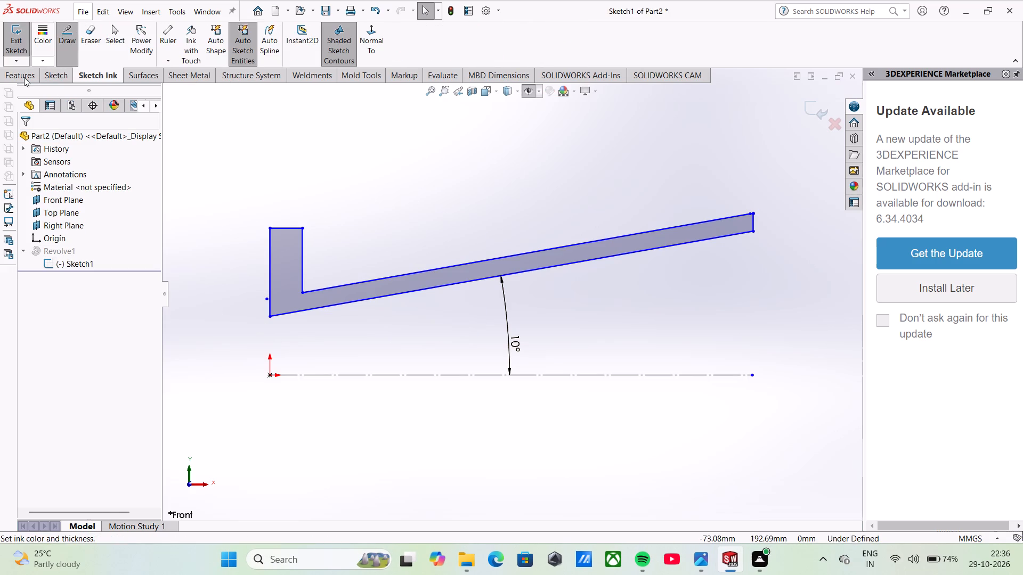
Dimension the profile's horizontal length from the flange's outer vertical edge to the wall's wide-end edge as 164 mm.
{"action": "left_click", "coordinate": [24, 78]}
{"action": "left_click", "coordinate": [59, 75]}
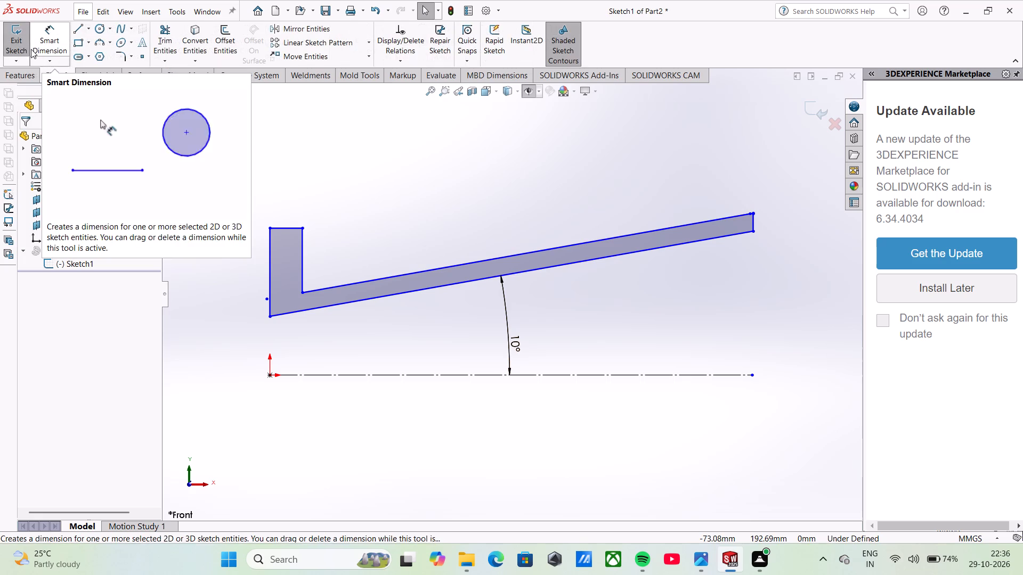
{"action": "left_click", "coordinate": [51, 43]}
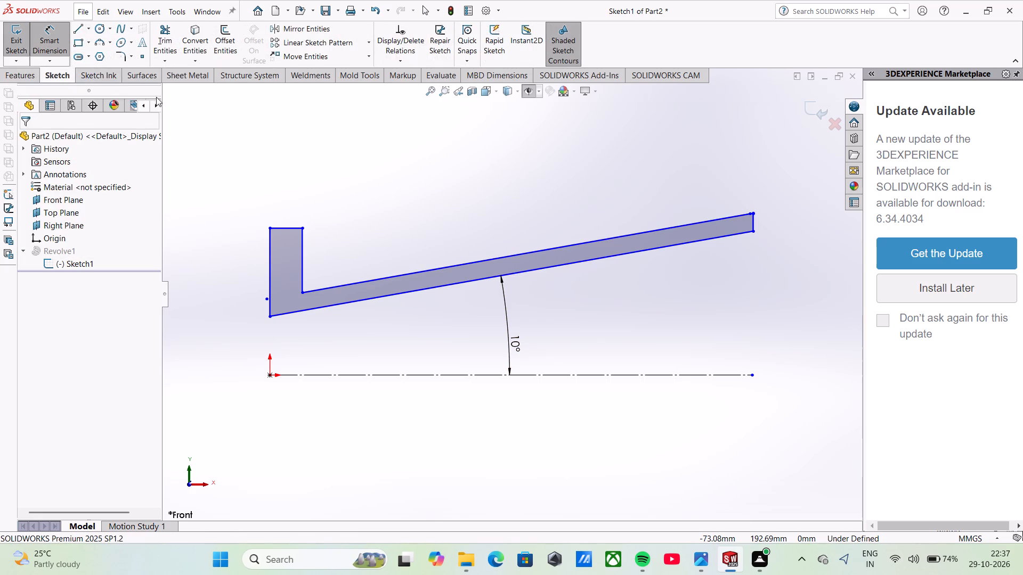
{"action": "left_click", "coordinate": [268, 310]}
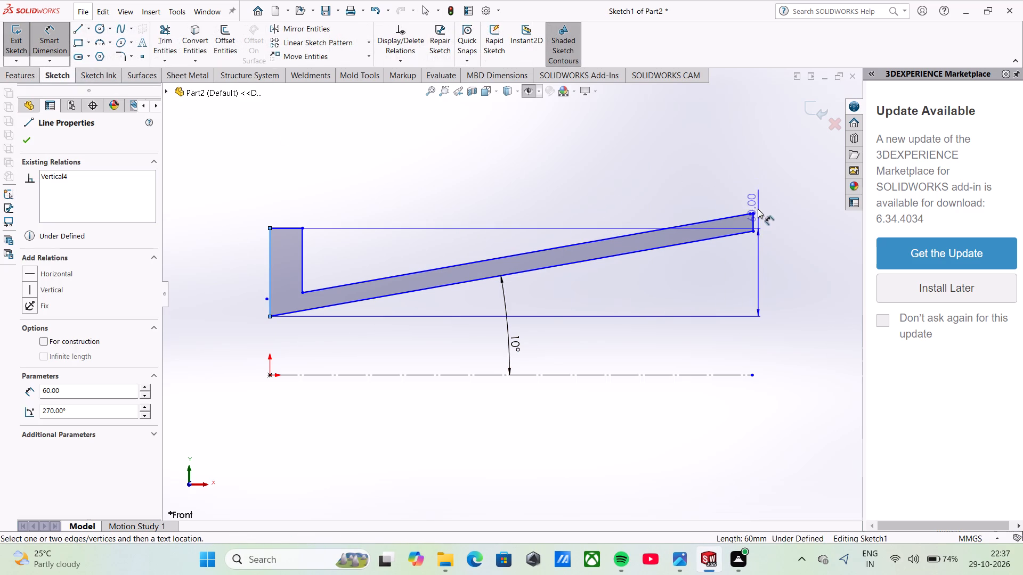
{"action": "left_click", "coordinate": [752, 225]}
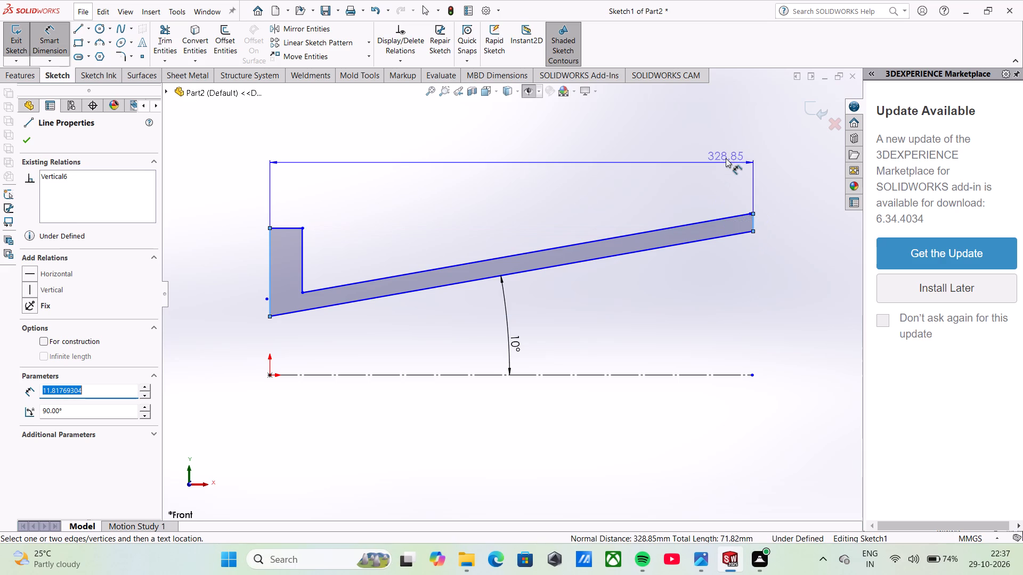
{"action": "left_click", "coordinate": [726, 158]}
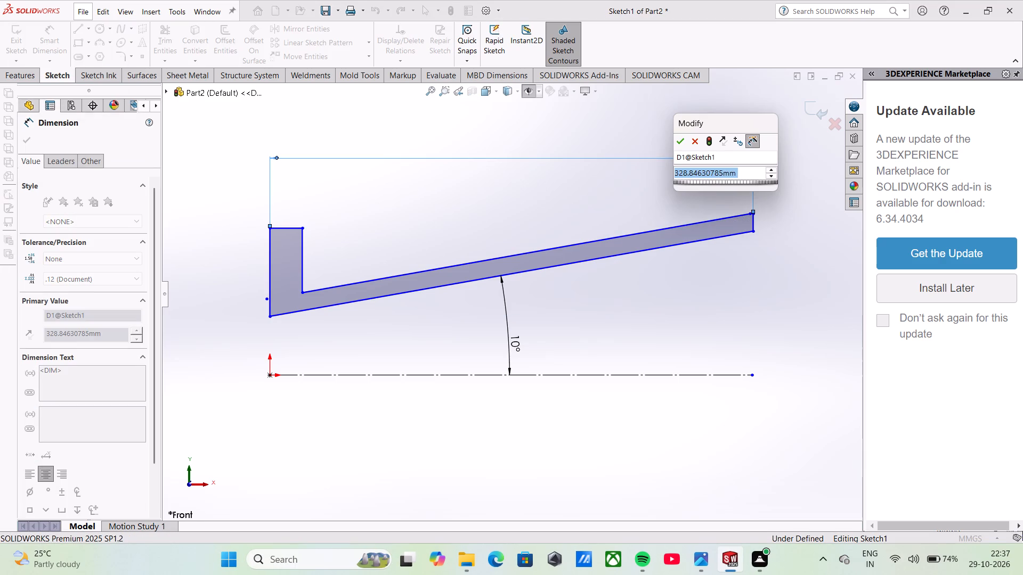
{"action": "type", "text": "164"}
{"action": "key", "text": "Return"}
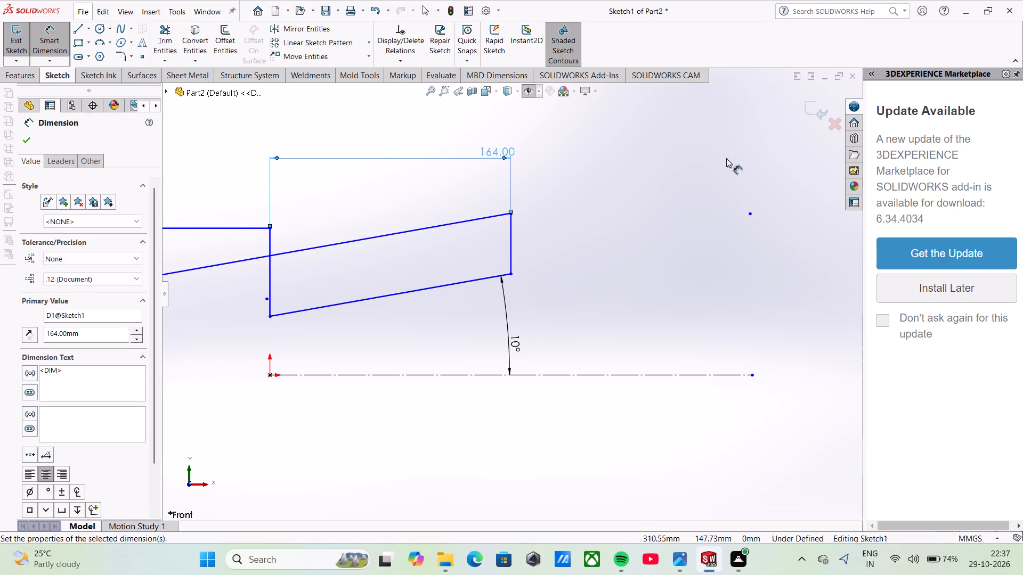
Leave the dimension tool and undo the last change to the profile's overall length dimension.
{"action": "scroll", "coordinate": [472, 372], "scroll_direction": "up", "scroll_amount": 5}
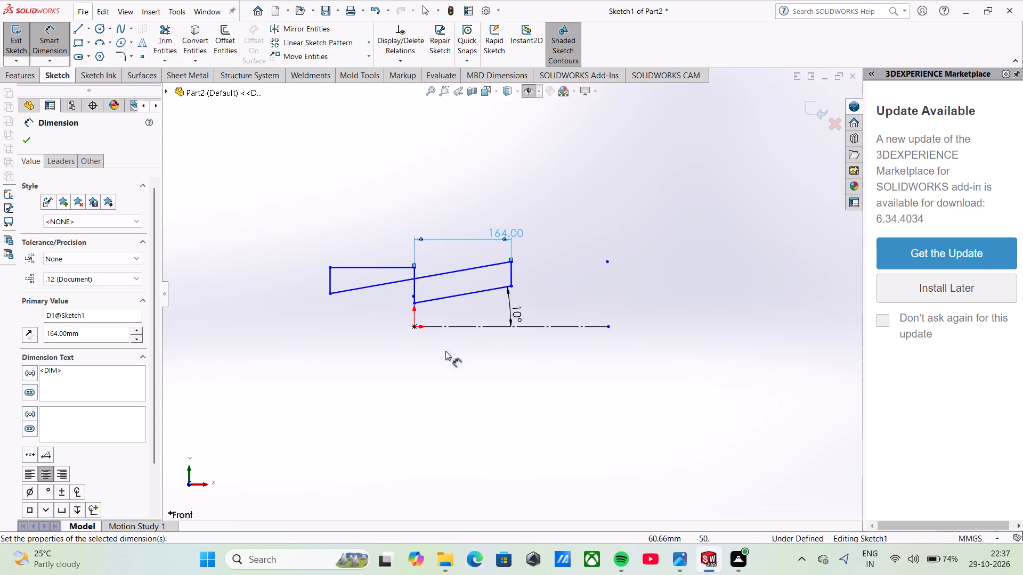
{"action": "scroll", "coordinate": [434, 340], "scroll_direction": "down", "scroll_amount": 2}
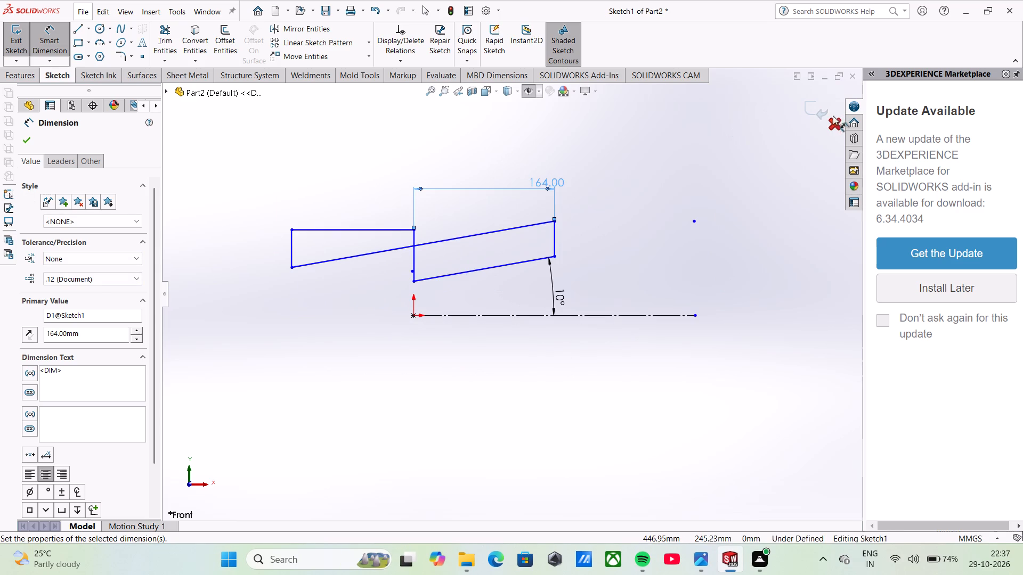
{"action": "key", "text": "Escape"}
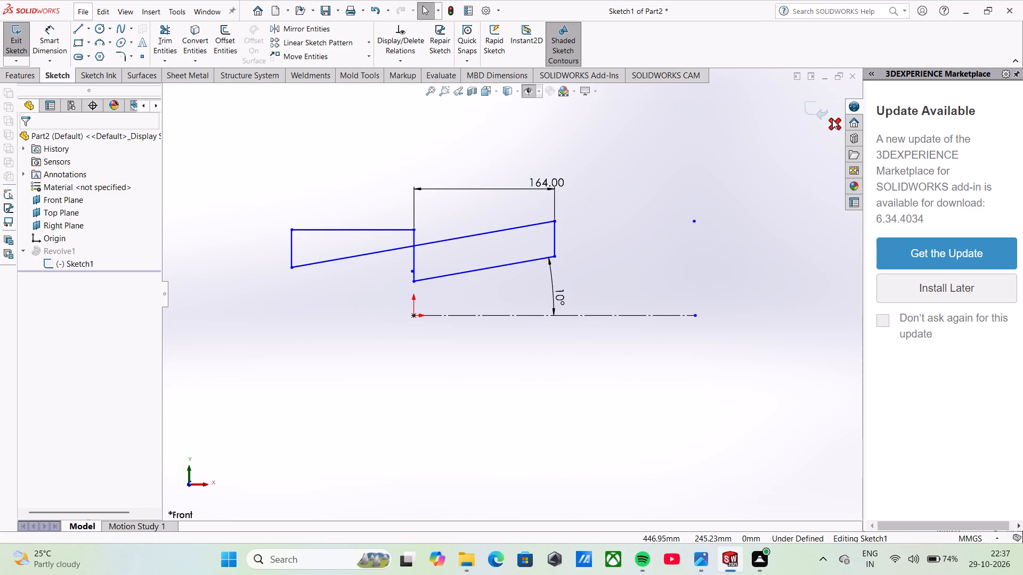
{"action": "key", "text": "ctrl+z"}
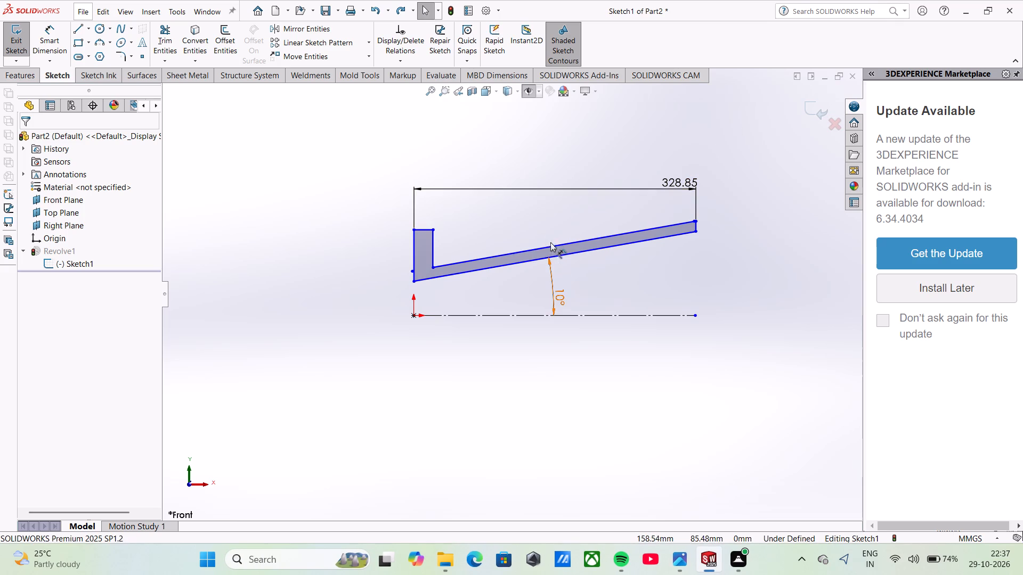
Set the horizontal construction centerline's length to 164 mm.
{"action": "left_click", "coordinate": [490, 318]}
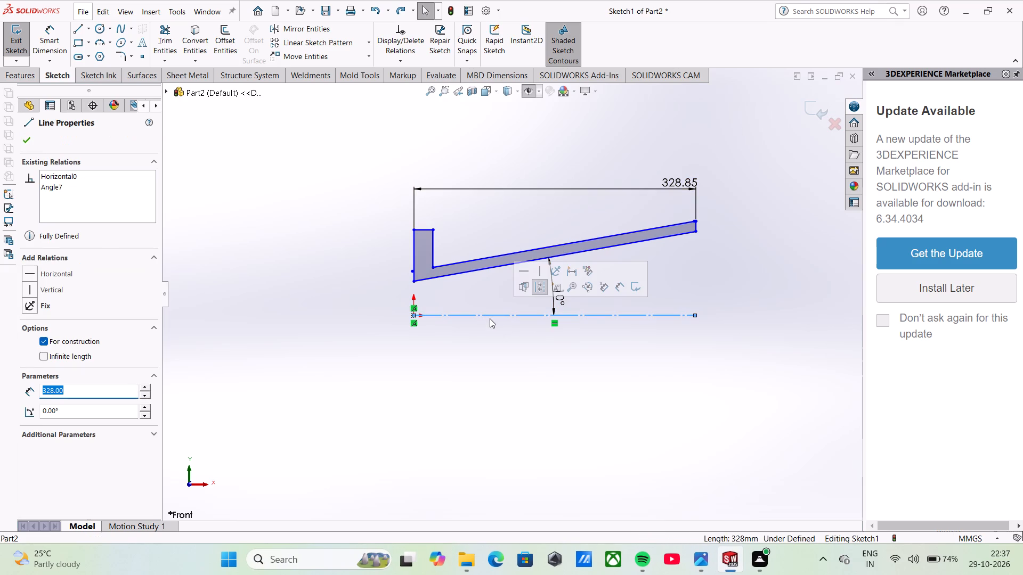
{"action": "type", "text": "164"}
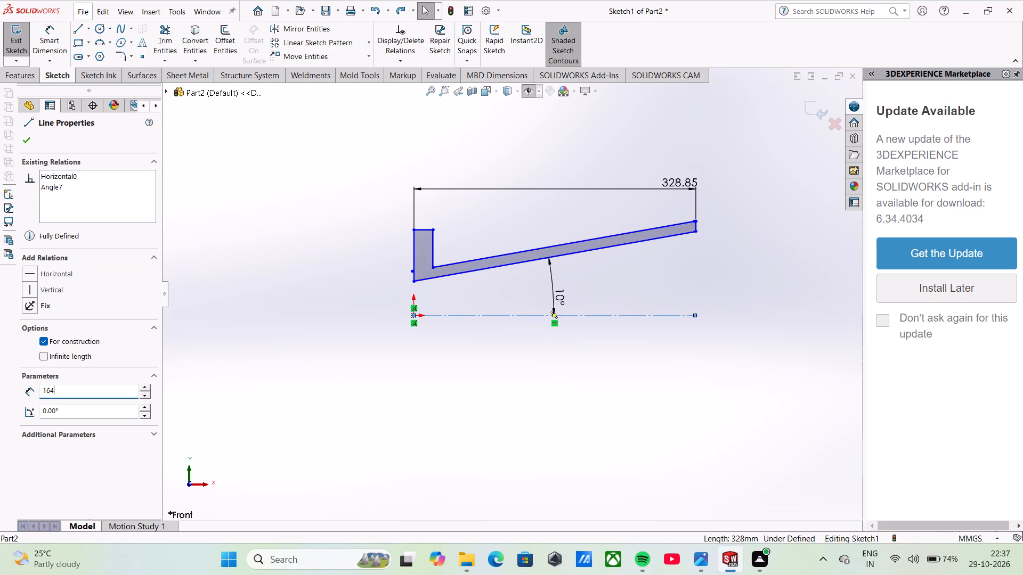
{"action": "key", "text": "Return"}
Sketch a vertical line about 124 mm long from the centerline's free end up across the tapered wall.
{"action": "scroll", "coordinate": [556, 280], "scroll_direction": "down", "scroll_amount": 3}
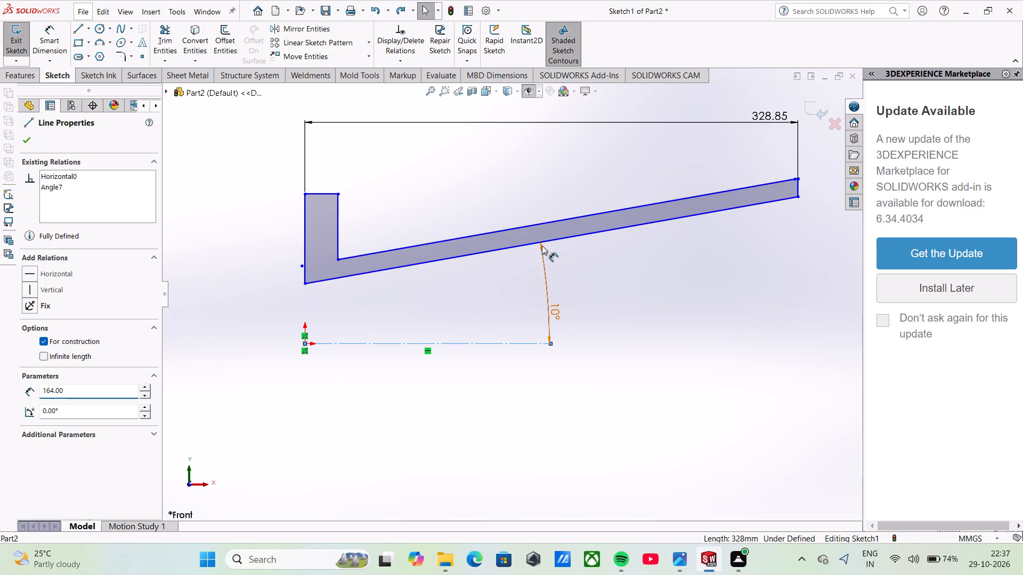
{"action": "scroll", "coordinate": [542, 245], "scroll_direction": "down", "scroll_amount": 1}
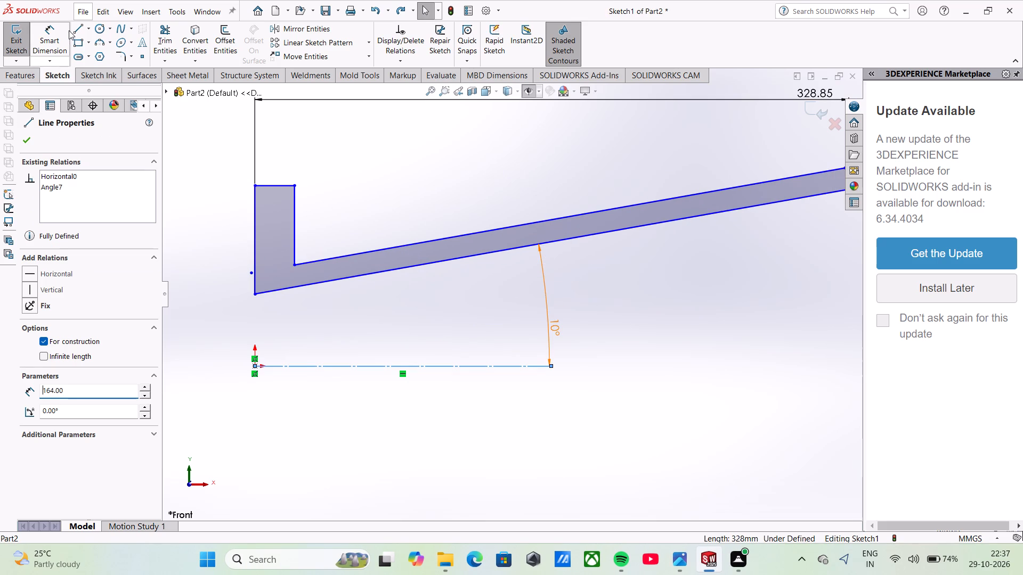
{"action": "left_click", "coordinate": [75, 30]}
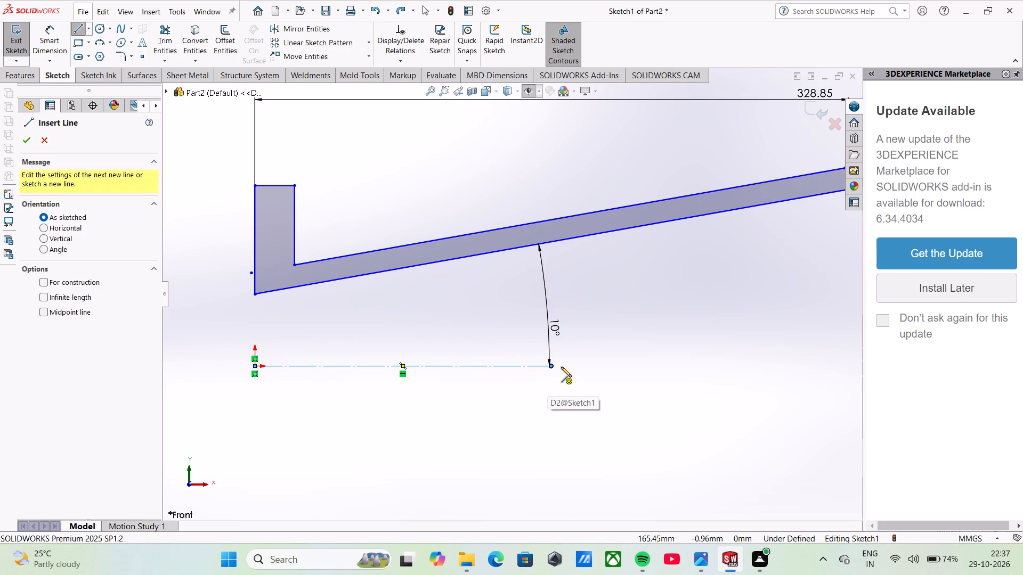
{"action": "left_click", "coordinate": [549, 367]}
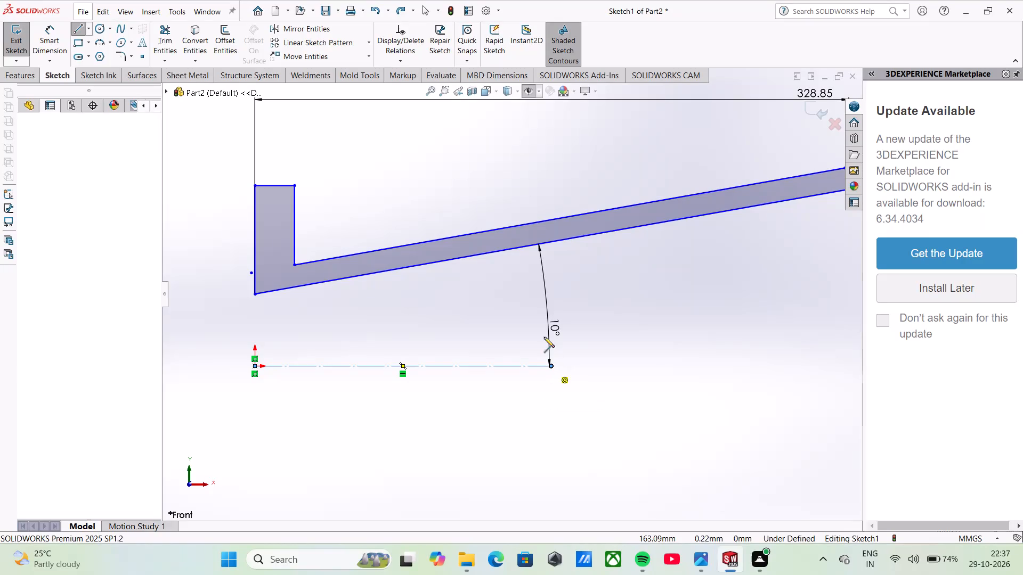
{"action": "left_click", "coordinate": [548, 142]}
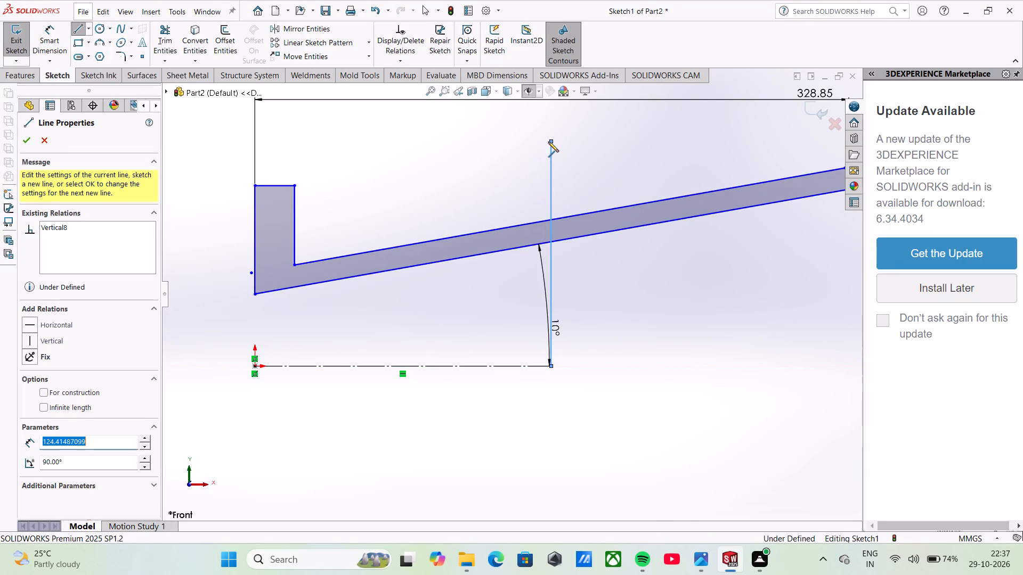
Trim both tapered wall lines beyond the vertical line, and trim the vertical line's portions below and above the wall.
{"action": "left_click", "coordinate": [179, 48]}
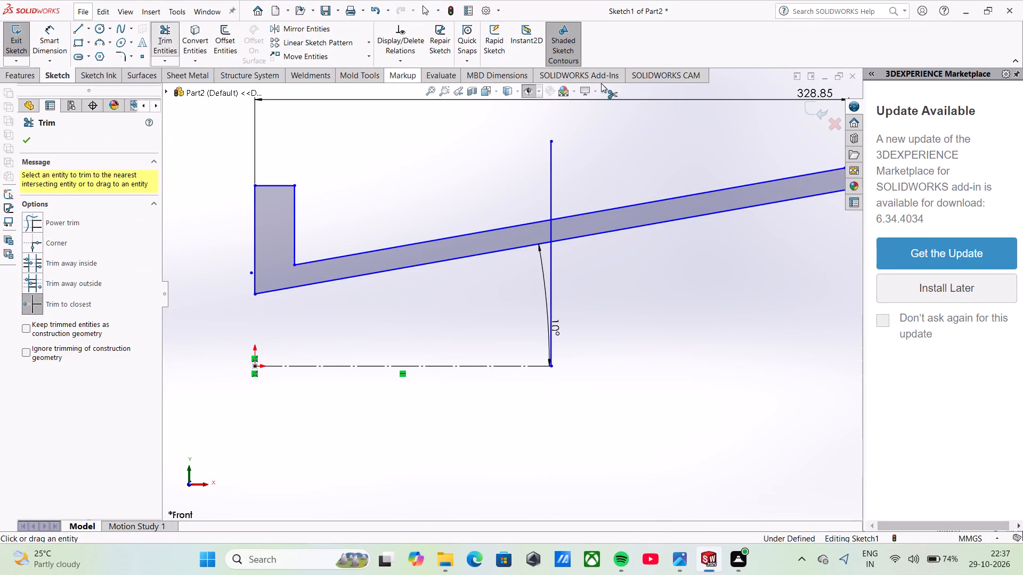
{"action": "left_click", "coordinate": [634, 203]}
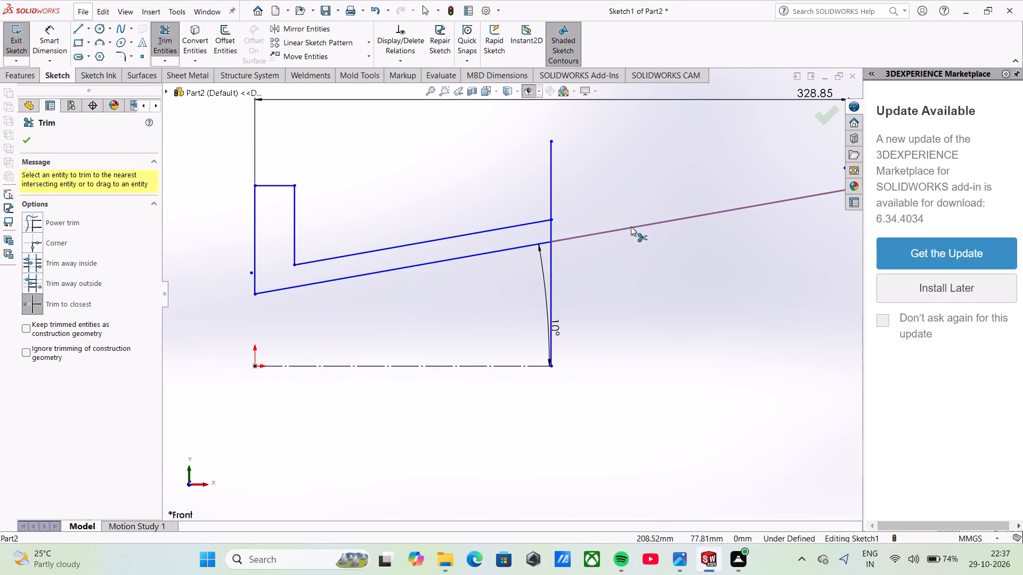
{"action": "left_click", "coordinate": [631, 226]}
{"action": "left_click", "coordinate": [550, 293]}
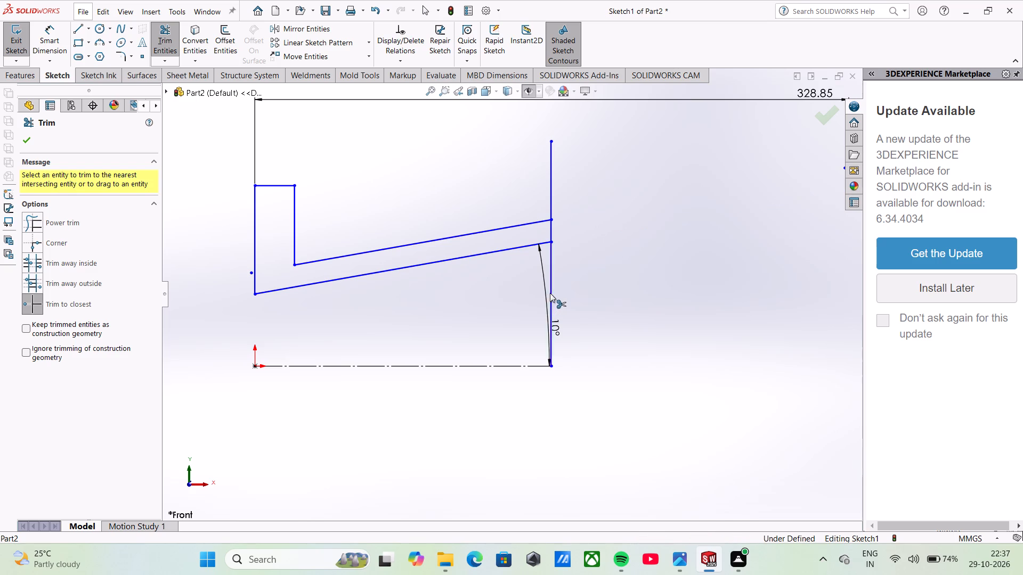
{"action": "left_click", "coordinate": [551, 211]}
Close the Trim tool and delete the 328.85 overall length dimension from the sketch.
{"action": "scroll", "coordinate": [545, 215], "scroll_direction": "up", "scroll_amount": 2}
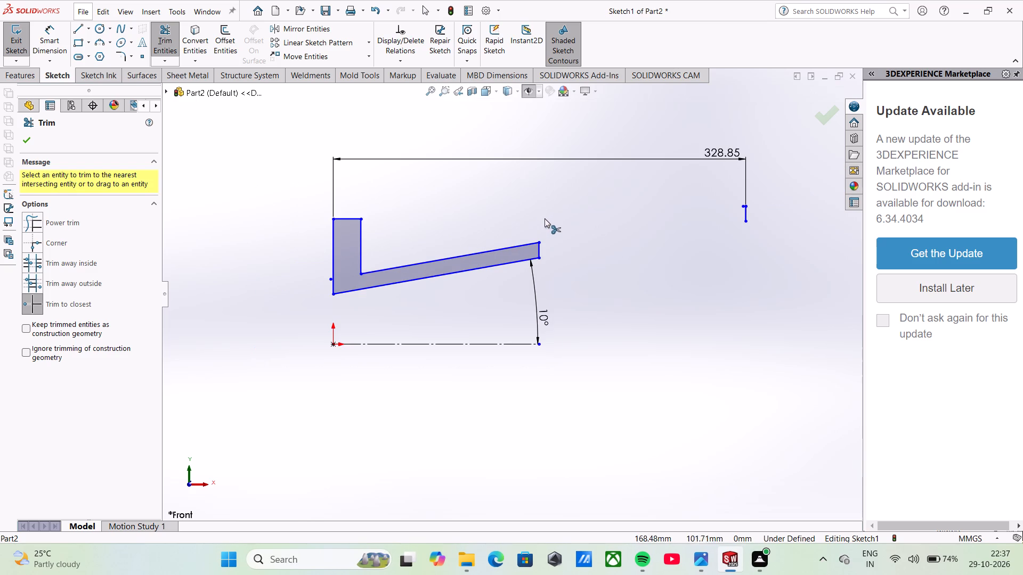
{"action": "left_click", "coordinate": [725, 150]}
{"action": "left_click", "coordinate": [30, 139]}
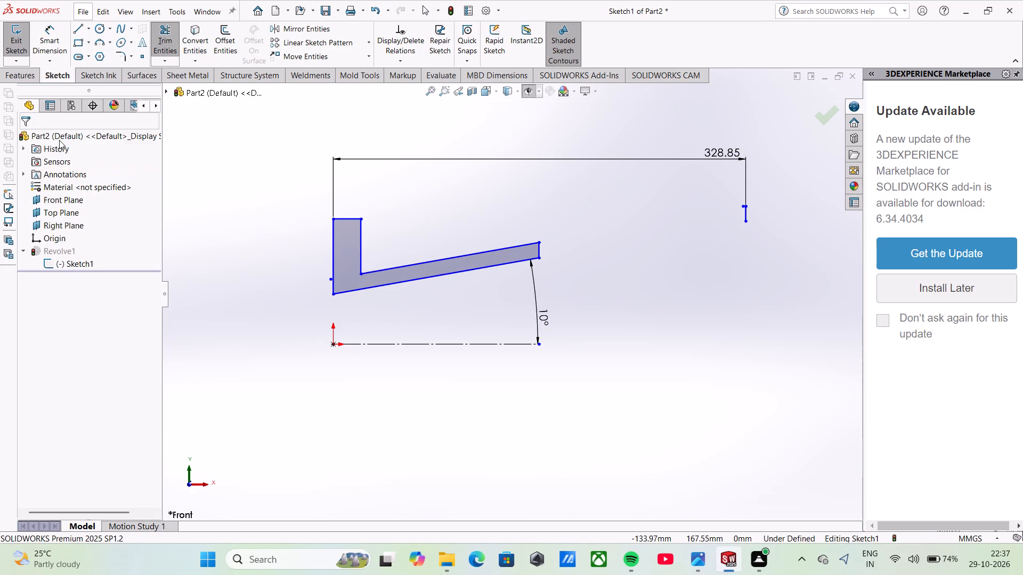
{"action": "left_click", "coordinate": [720, 159]}
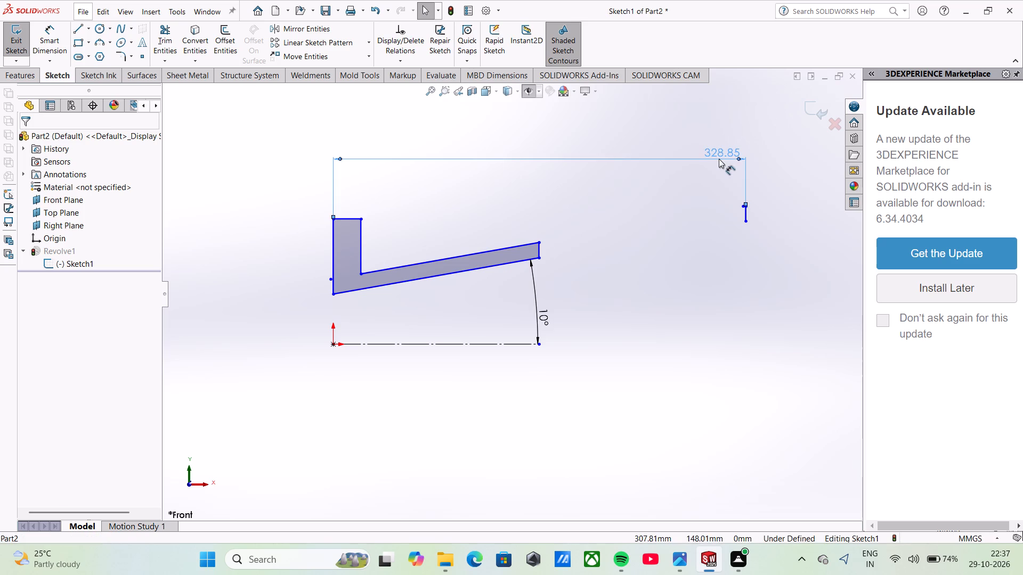
{"action": "key", "text": "Delete"}
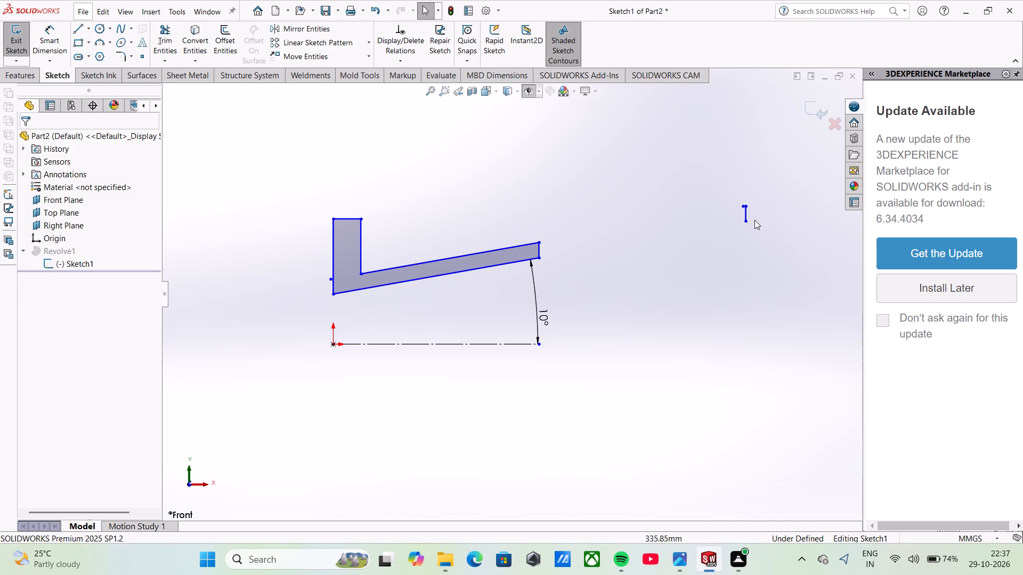
Delete the leftover vertical line of the old wide end and the tiny line segment remaining beside it.
{"action": "left_click", "coordinate": [748, 218]}
{"action": "scroll", "coordinate": [744, 216], "scroll_direction": "down", "scroll_amount": 3}
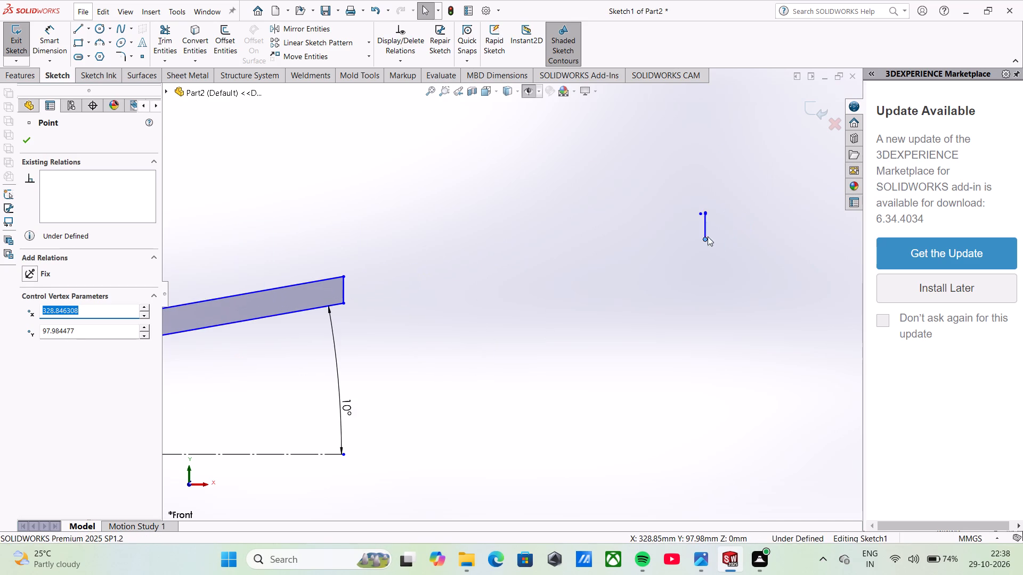
{"action": "scroll", "coordinate": [705, 237], "scroll_direction": "down", "scroll_amount": 3}
{"action": "left_click", "coordinate": [675, 227]}
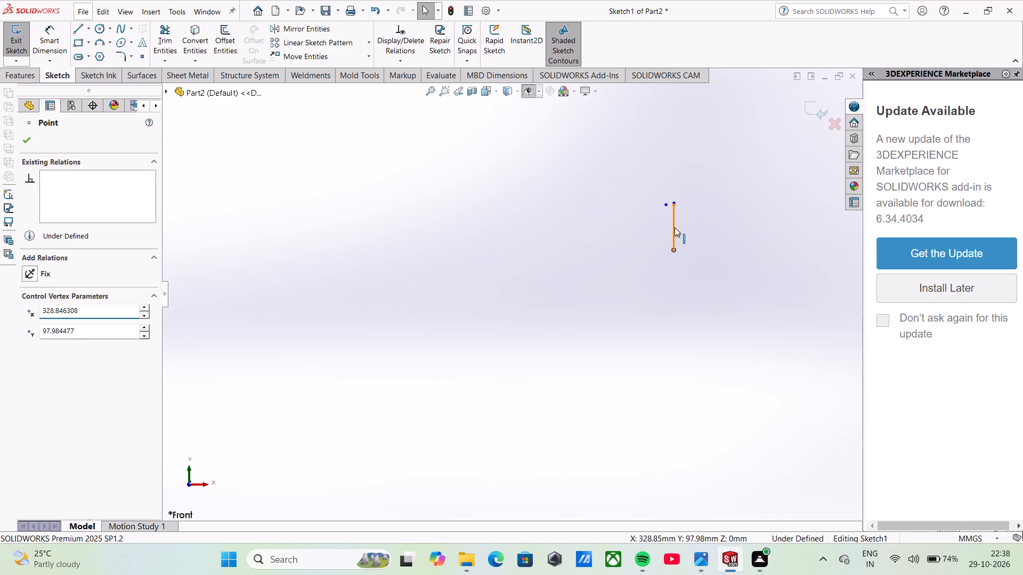
{"action": "key", "text": "Delete"}
{"action": "scroll", "coordinate": [673, 218], "scroll_direction": "down", "scroll_amount": 5}
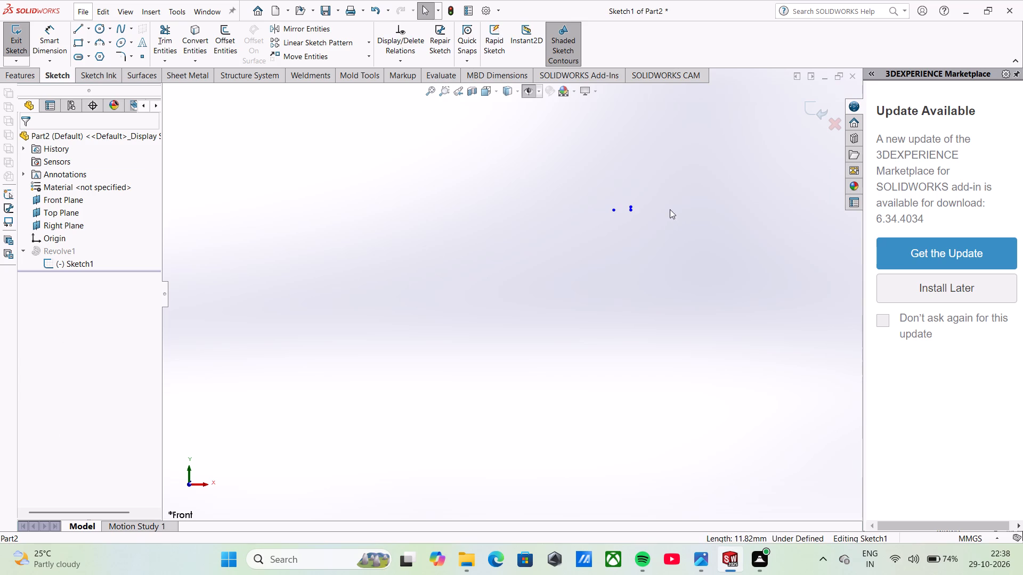
{"action": "scroll", "coordinate": [613, 209], "scroll_direction": "down", "scroll_amount": 6}
{"action": "scroll", "coordinate": [610, 215], "scroll_direction": "up", "scroll_amount": 1}
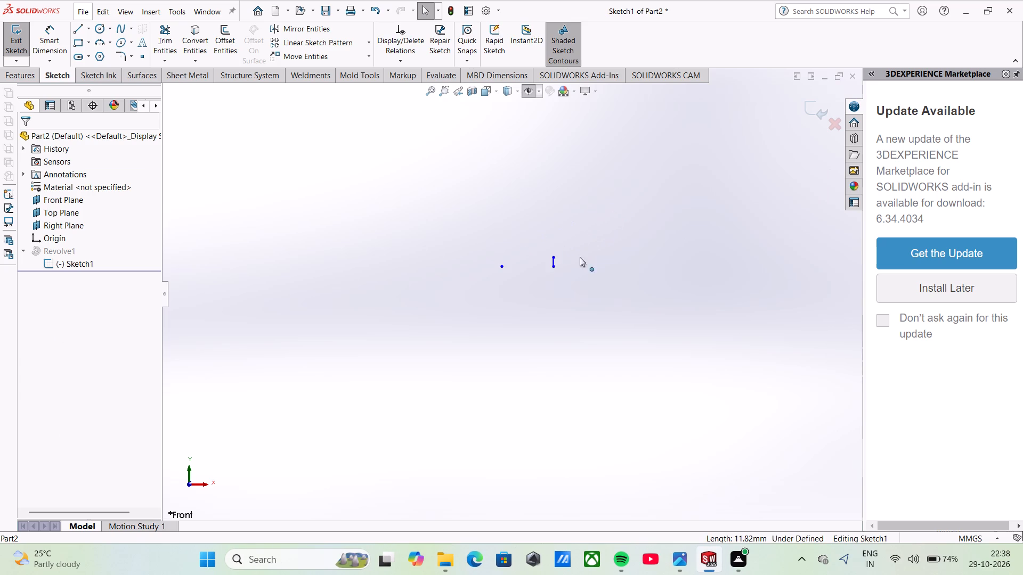
{"action": "left_click", "coordinate": [556, 261]}
{"action": "key", "text": "slash"}
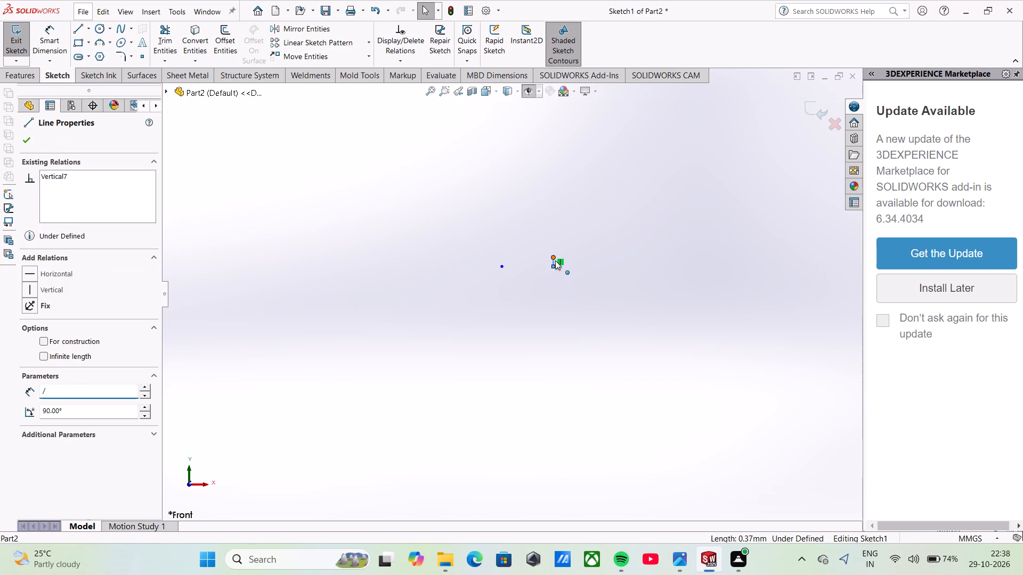
{"action": "key", "text": "Delete"}
{"action": "key", "text": "Delete"}
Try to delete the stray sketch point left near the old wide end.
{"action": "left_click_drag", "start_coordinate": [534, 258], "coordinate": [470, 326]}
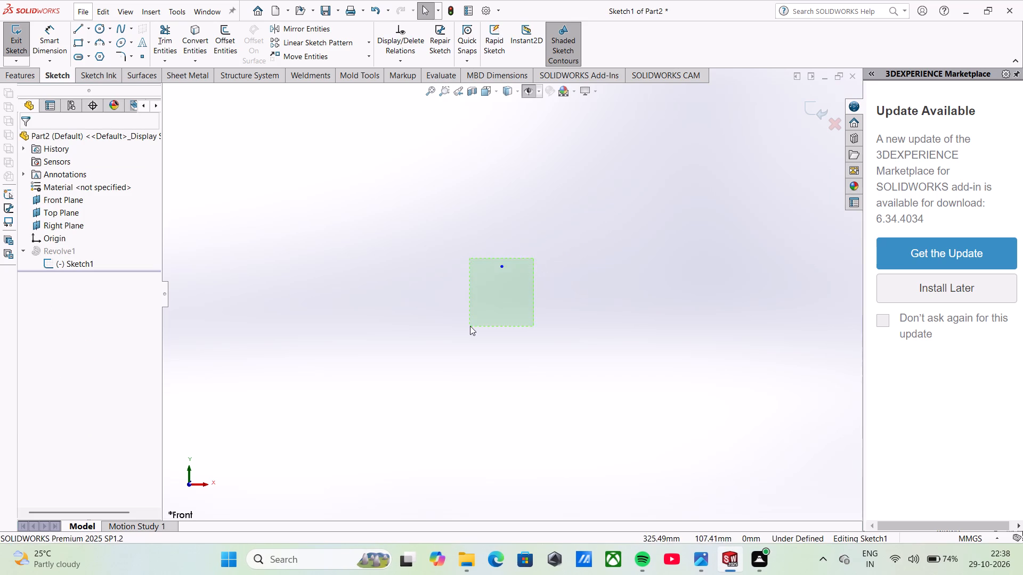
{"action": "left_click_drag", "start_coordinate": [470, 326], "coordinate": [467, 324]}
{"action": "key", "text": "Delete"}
Exit the profile sketch to rebuild the revolve with the shortened profile.
{"action": "scroll", "coordinate": [489, 275], "scroll_direction": "up", "scroll_amount": 9}
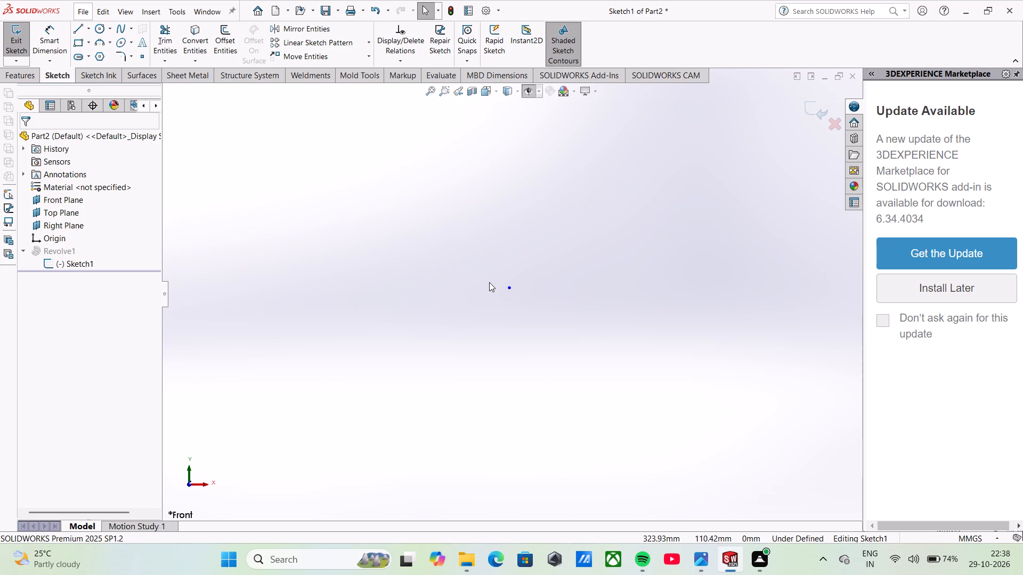
{"action": "scroll", "coordinate": [489, 282], "scroll_direction": "up", "scroll_amount": 9}
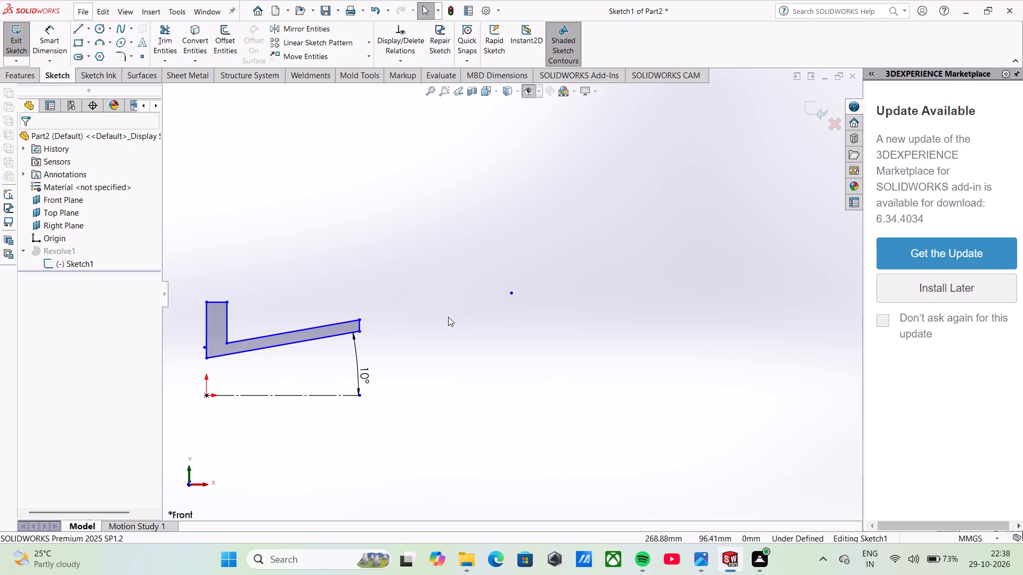
{"action": "scroll", "coordinate": [217, 371], "scroll_direction": "up", "scroll_amount": 3}
{"action": "left_click", "coordinate": [15, 73]}
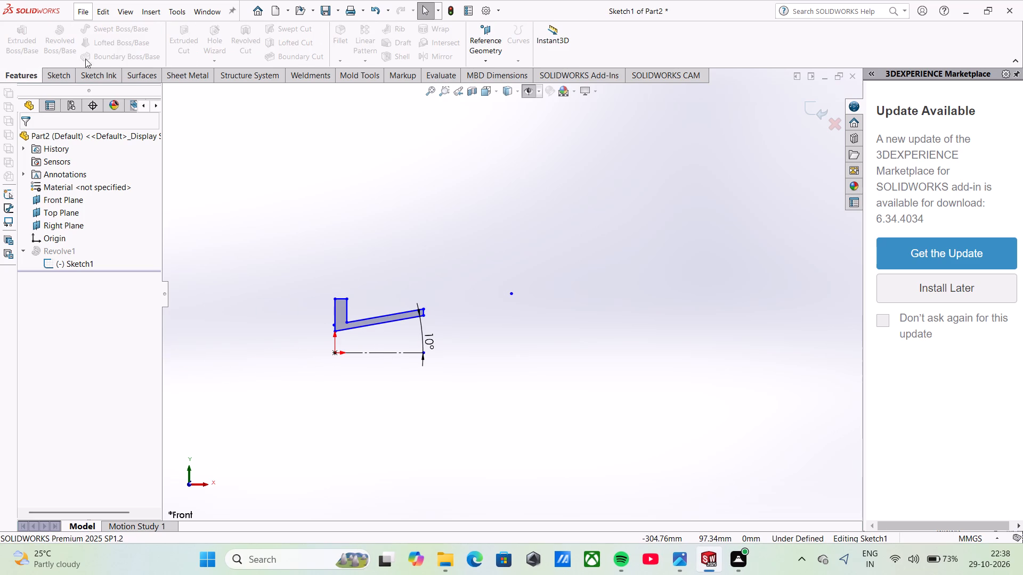
{"action": "left_click", "coordinate": [818, 115]}
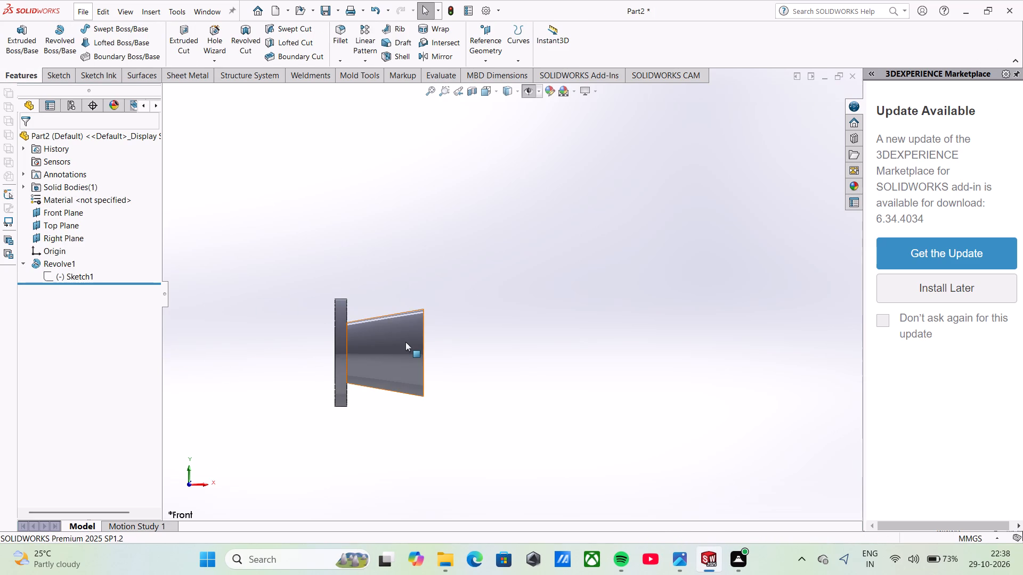
Start the Line tool and try to pick the flange's outer rim face as the sketch plane.
{"action": "scroll", "coordinate": [405, 342], "scroll_direction": "up", "scroll_amount": 4}
{"action": "scroll", "coordinate": [432, 321], "scroll_direction": "down", "scroll_amount": 7}
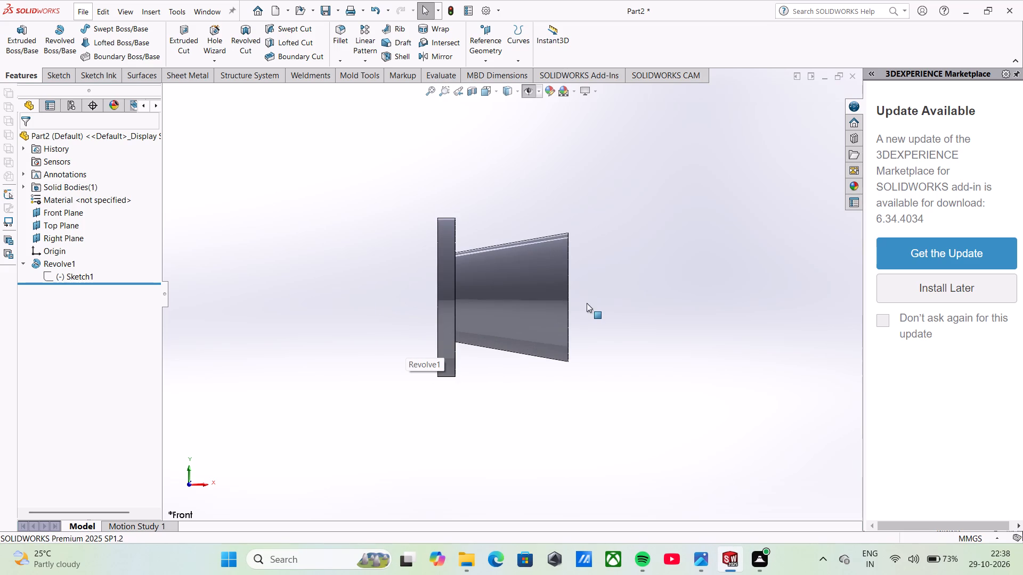
{"action": "scroll", "coordinate": [589, 301], "scroll_direction": "down", "scroll_amount": 1}
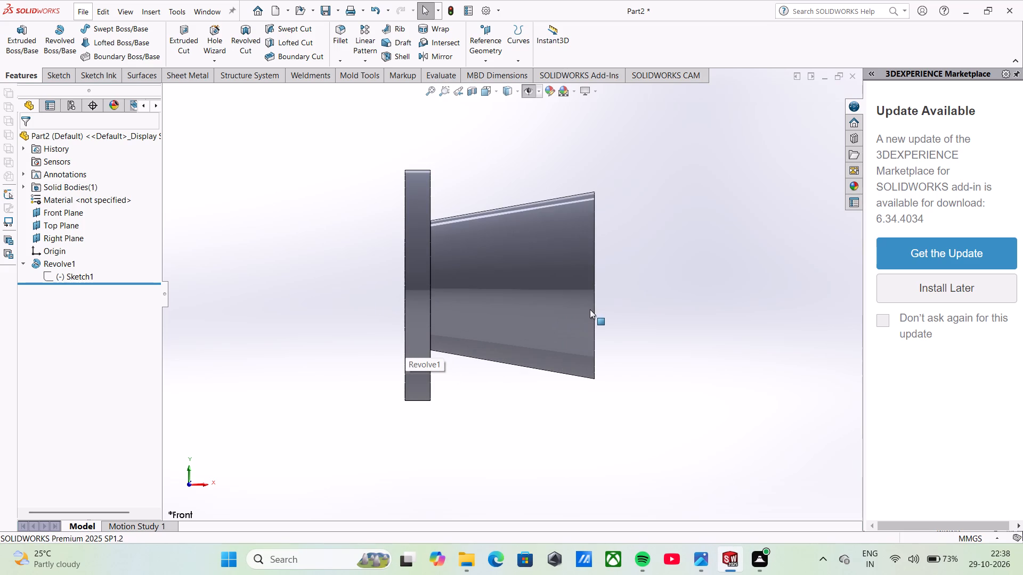
{"action": "scroll", "coordinate": [593, 316], "scroll_direction": "down", "scroll_amount": 1}
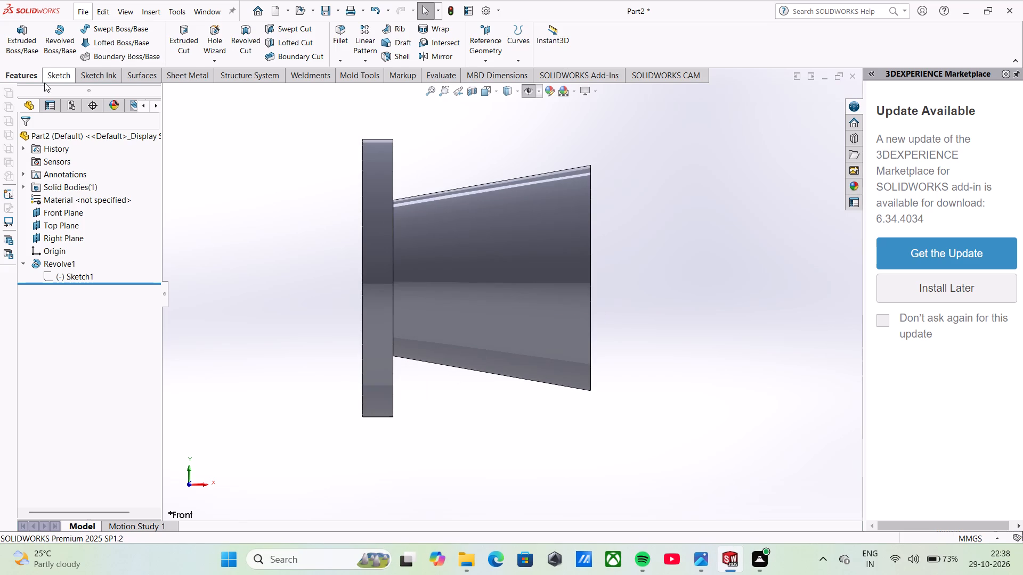
{"action": "left_click", "coordinate": [44, 83]}
{"action": "left_click", "coordinate": [72, 29]}
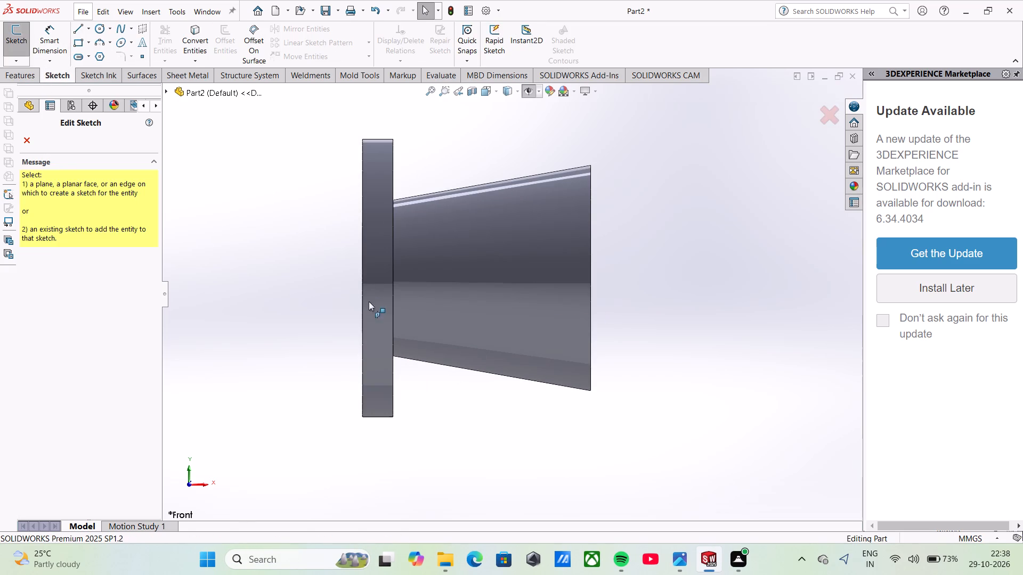
{"action": "left_click", "coordinate": [366, 283]}
{"action": "left_click", "coordinate": [377, 282]}
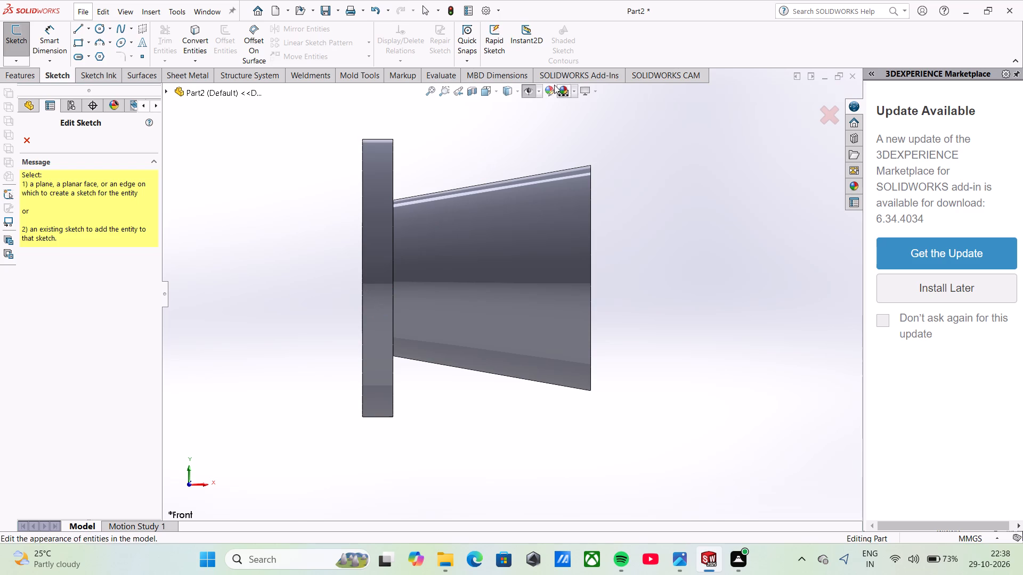
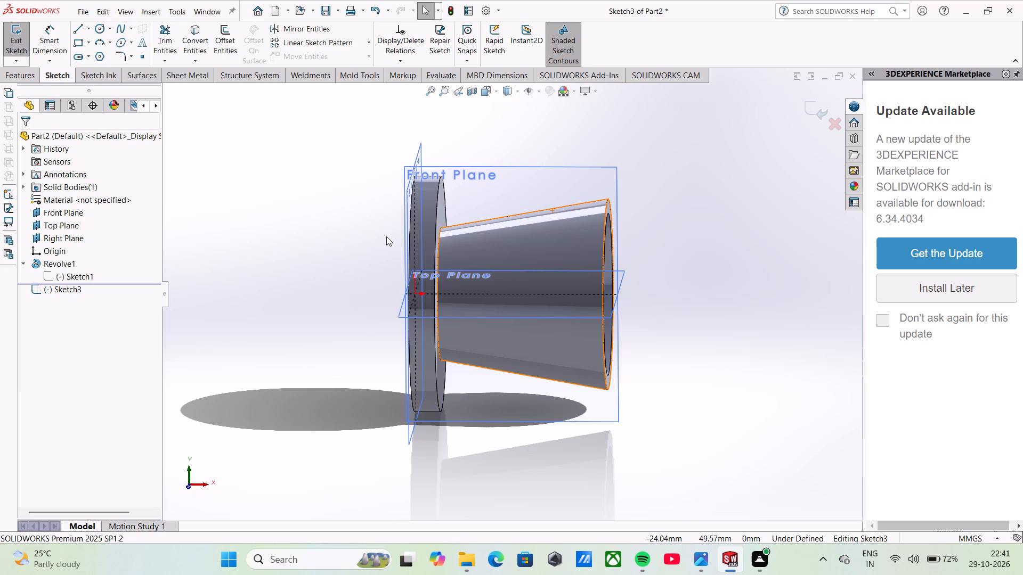
Exit the empty sketch without drawing anything in it.
{"action": "middle_click_drag", "start_coordinate": [657, 263], "coordinate": [613, 288]}
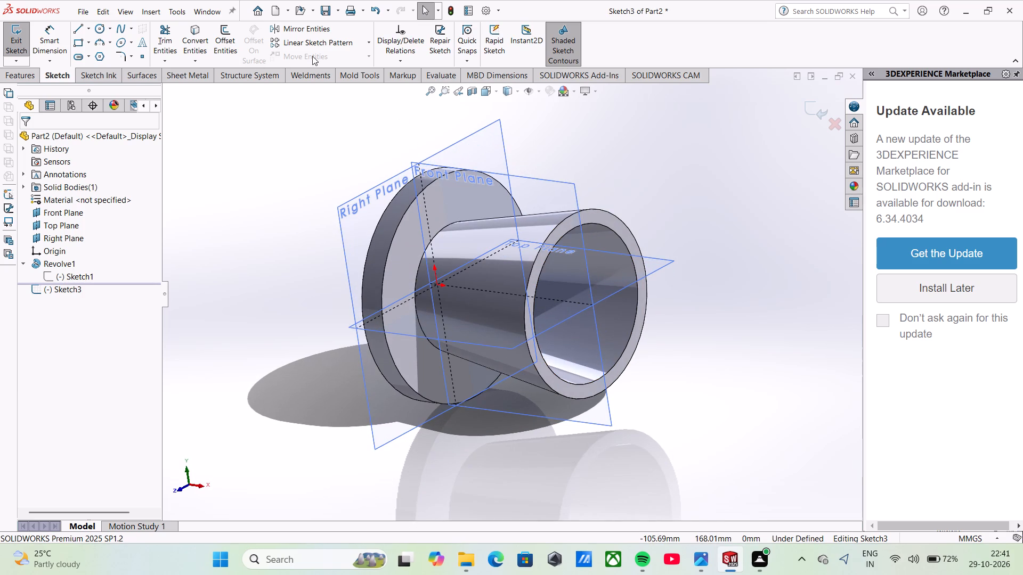
{"action": "left_click", "coordinate": [24, 73]}
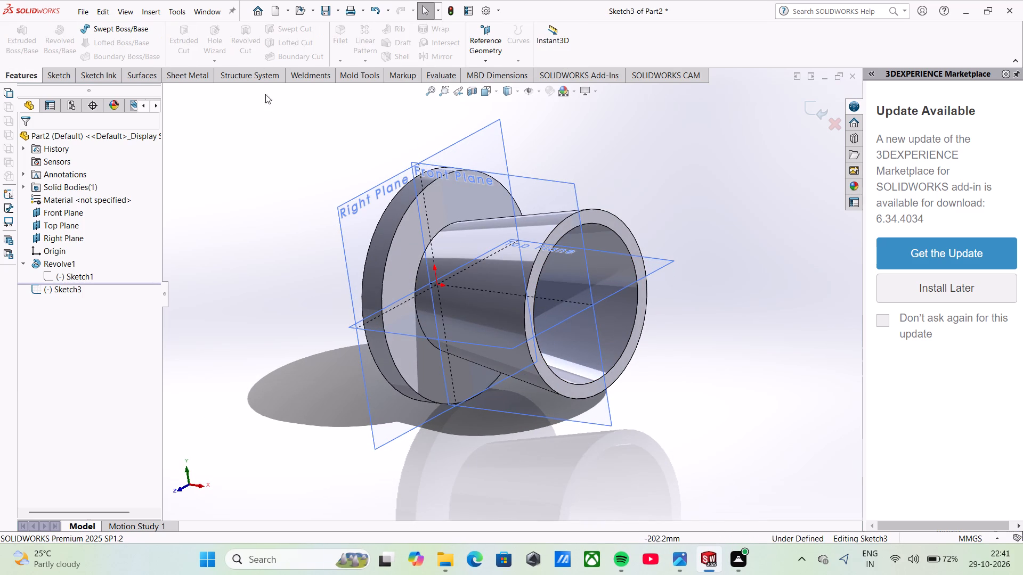
{"action": "left_click", "coordinate": [483, 64]}
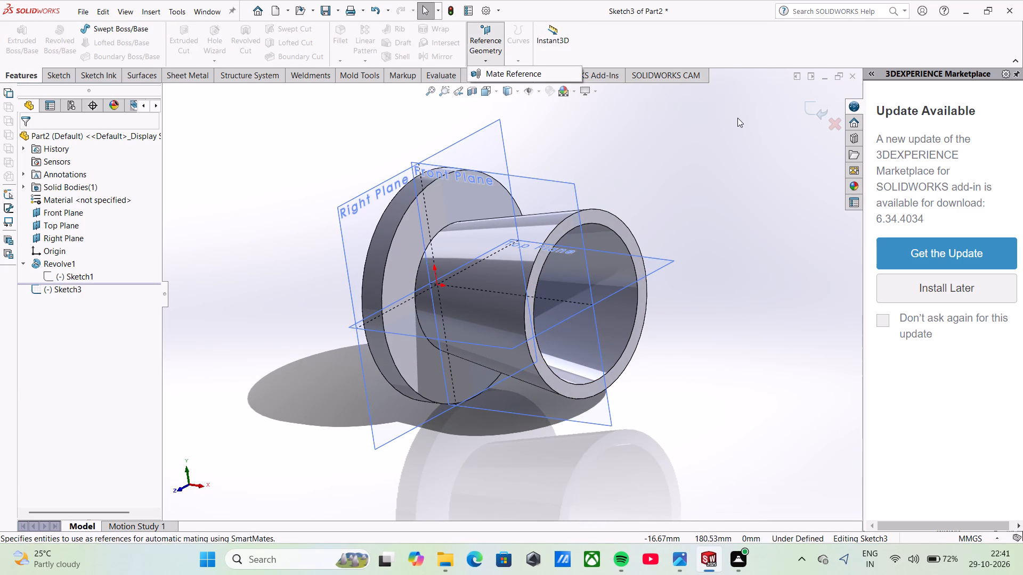
{"action": "left_click", "coordinate": [810, 117]}
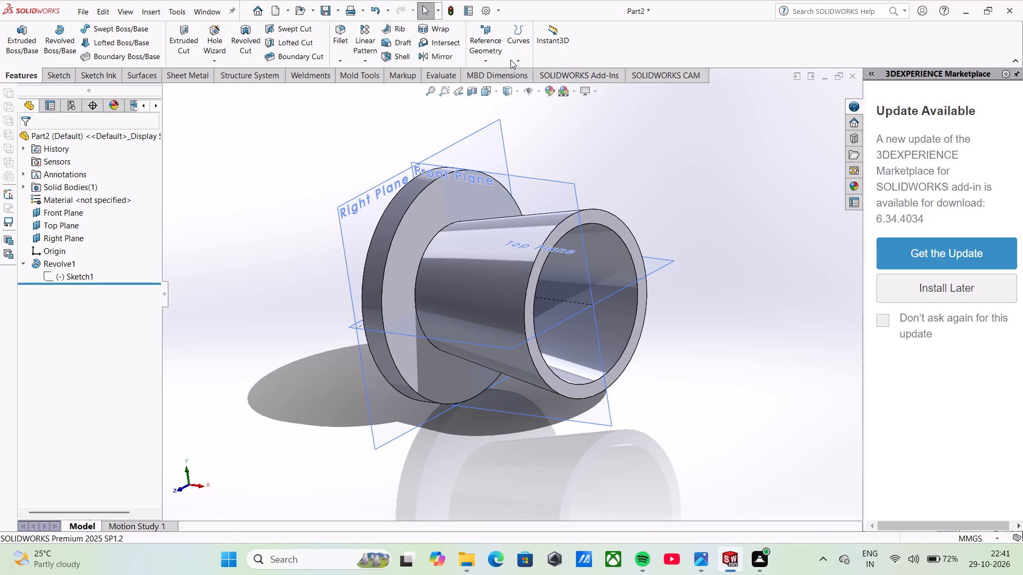
Create a reference plane at 0 mm offset from the annular face at the cone's wide end.
{"action": "left_click", "coordinate": [492, 62]}
{"action": "left_click", "coordinate": [490, 70]}
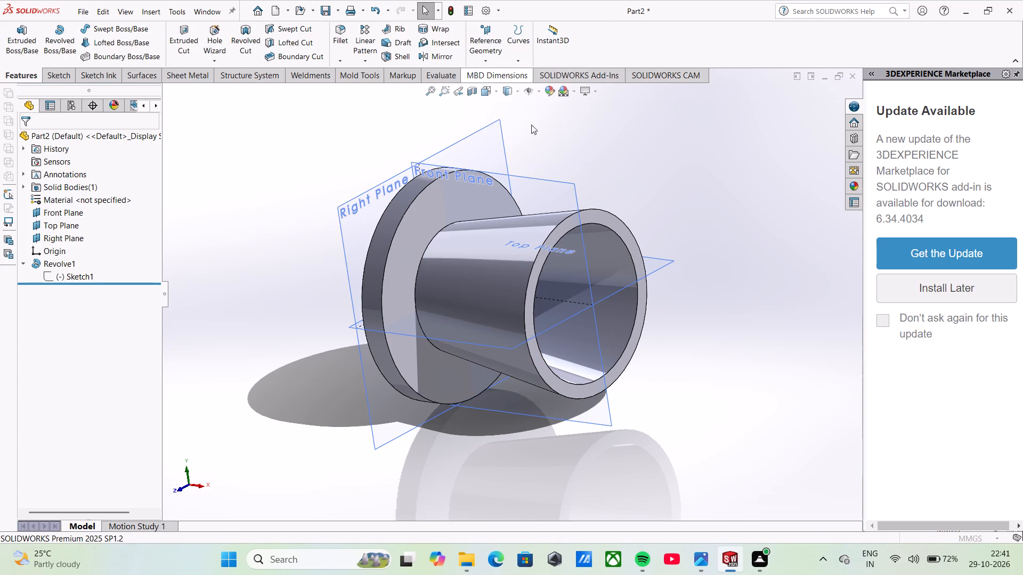
{"action": "left_click", "coordinate": [590, 215]}
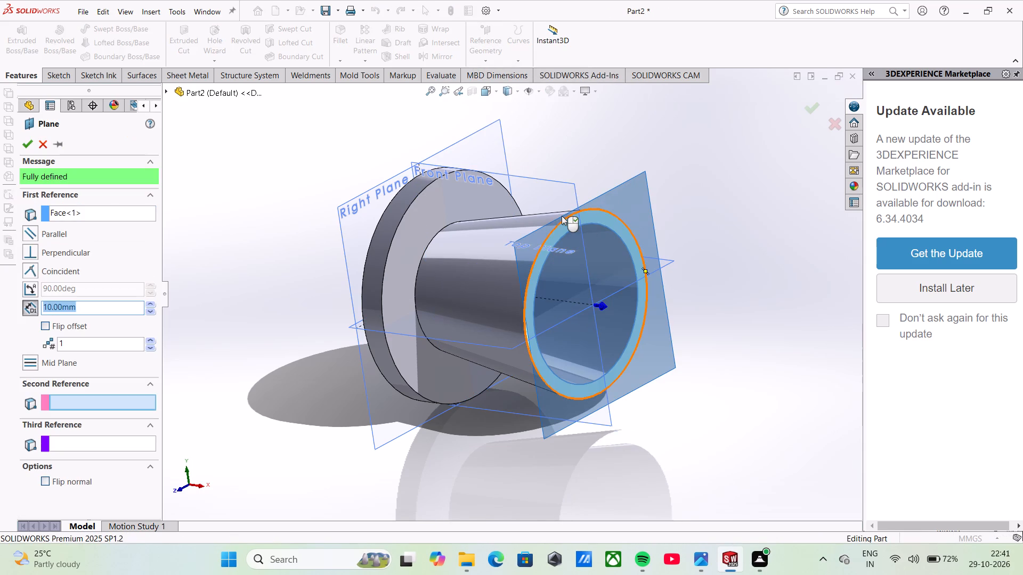
{"action": "key", "text": "0"}
{"action": "key", "text": "Return"}
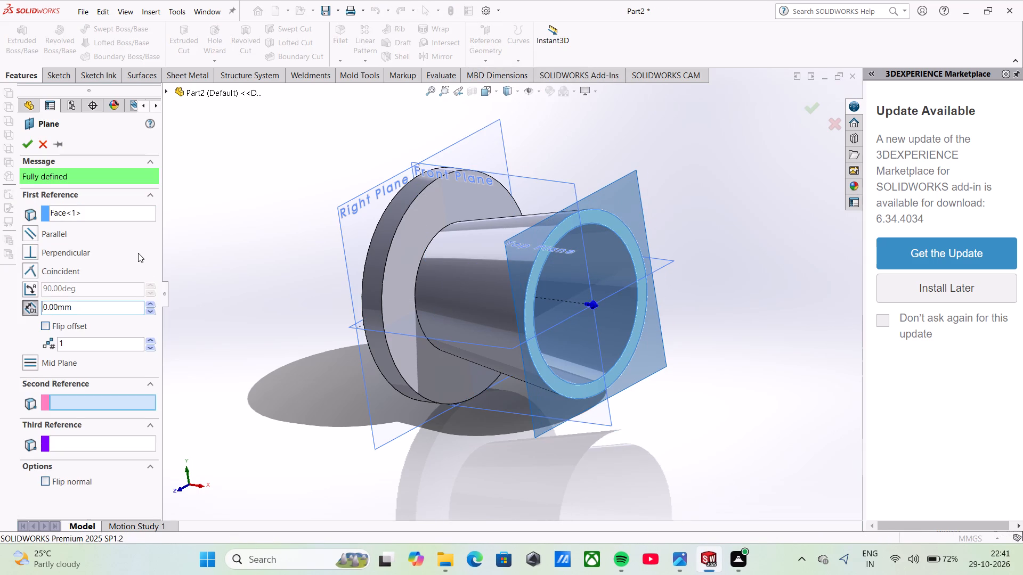
{"action": "left_click", "coordinate": [22, 143]}
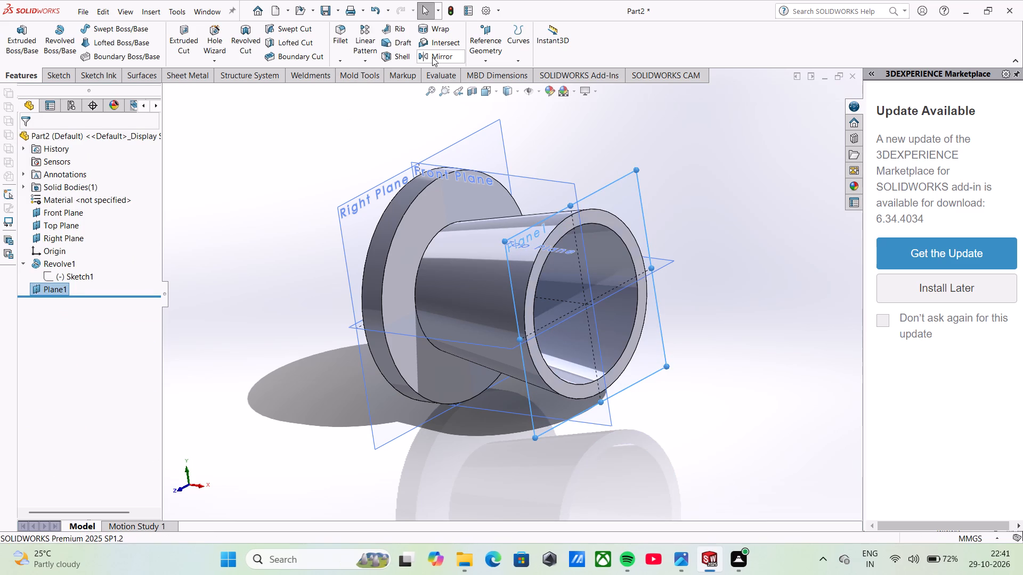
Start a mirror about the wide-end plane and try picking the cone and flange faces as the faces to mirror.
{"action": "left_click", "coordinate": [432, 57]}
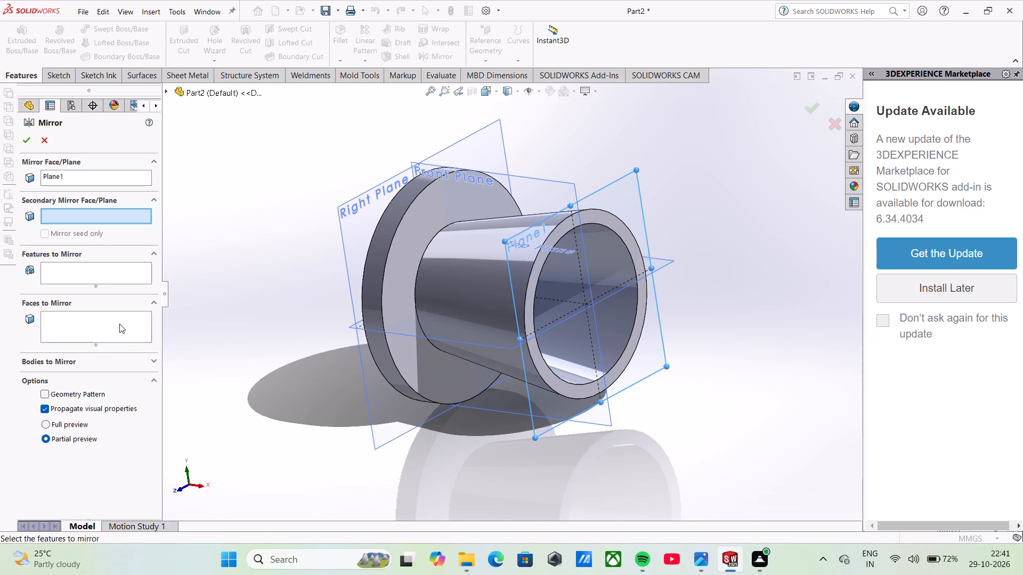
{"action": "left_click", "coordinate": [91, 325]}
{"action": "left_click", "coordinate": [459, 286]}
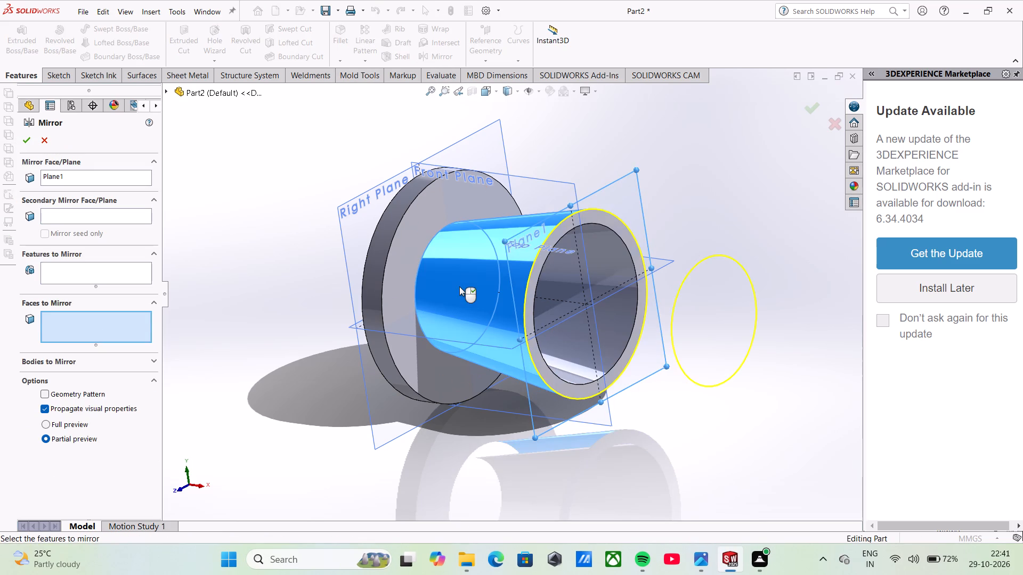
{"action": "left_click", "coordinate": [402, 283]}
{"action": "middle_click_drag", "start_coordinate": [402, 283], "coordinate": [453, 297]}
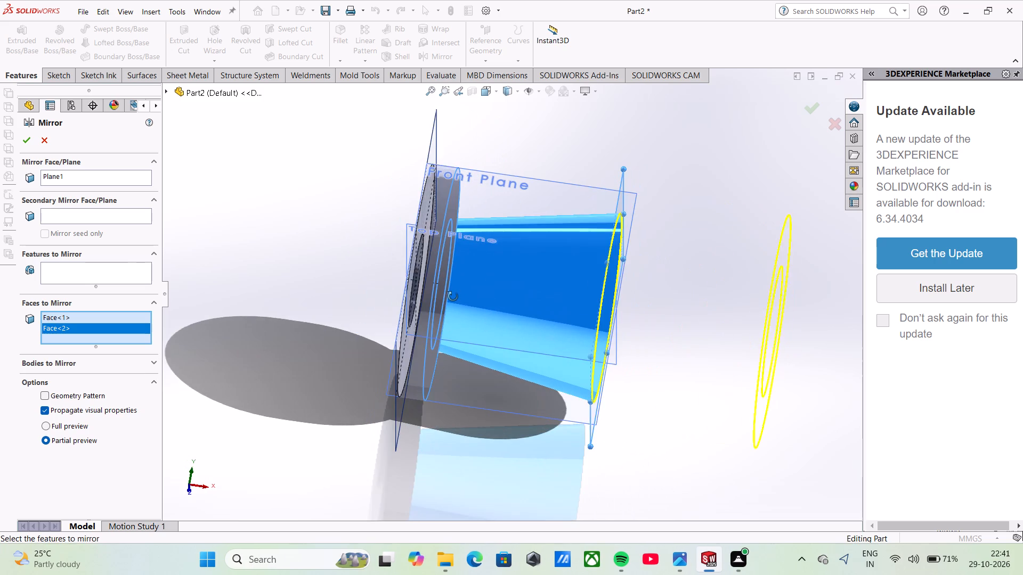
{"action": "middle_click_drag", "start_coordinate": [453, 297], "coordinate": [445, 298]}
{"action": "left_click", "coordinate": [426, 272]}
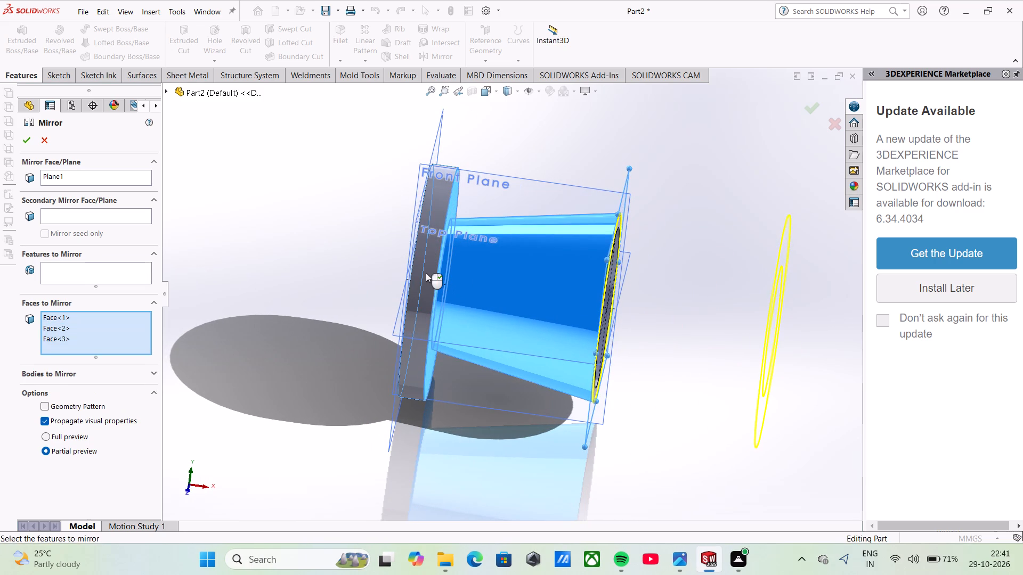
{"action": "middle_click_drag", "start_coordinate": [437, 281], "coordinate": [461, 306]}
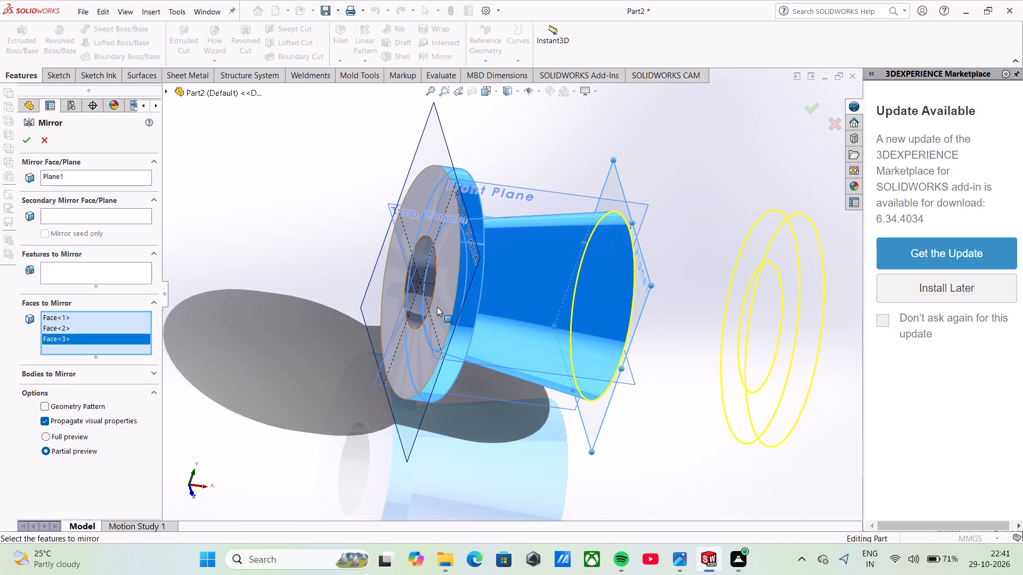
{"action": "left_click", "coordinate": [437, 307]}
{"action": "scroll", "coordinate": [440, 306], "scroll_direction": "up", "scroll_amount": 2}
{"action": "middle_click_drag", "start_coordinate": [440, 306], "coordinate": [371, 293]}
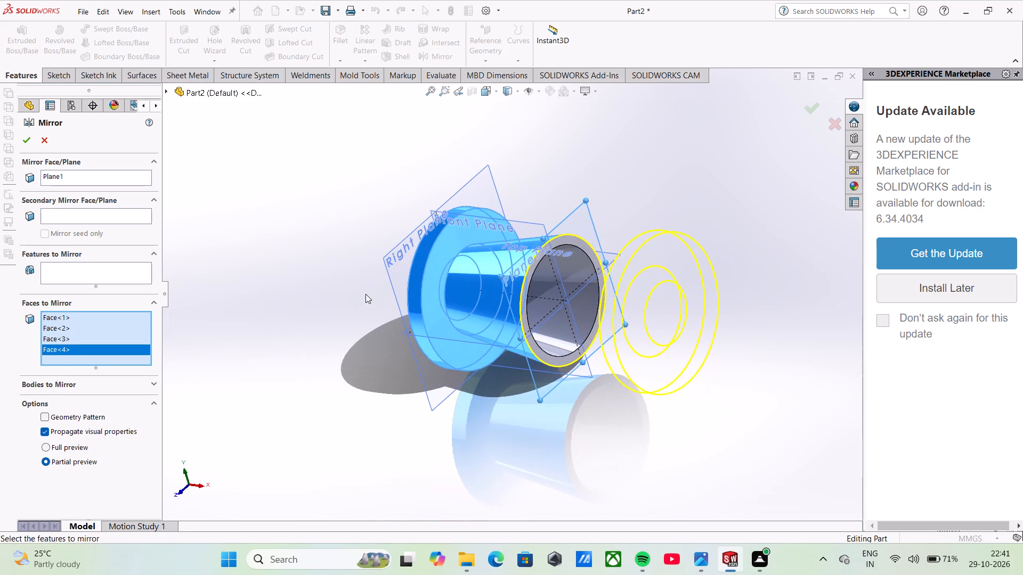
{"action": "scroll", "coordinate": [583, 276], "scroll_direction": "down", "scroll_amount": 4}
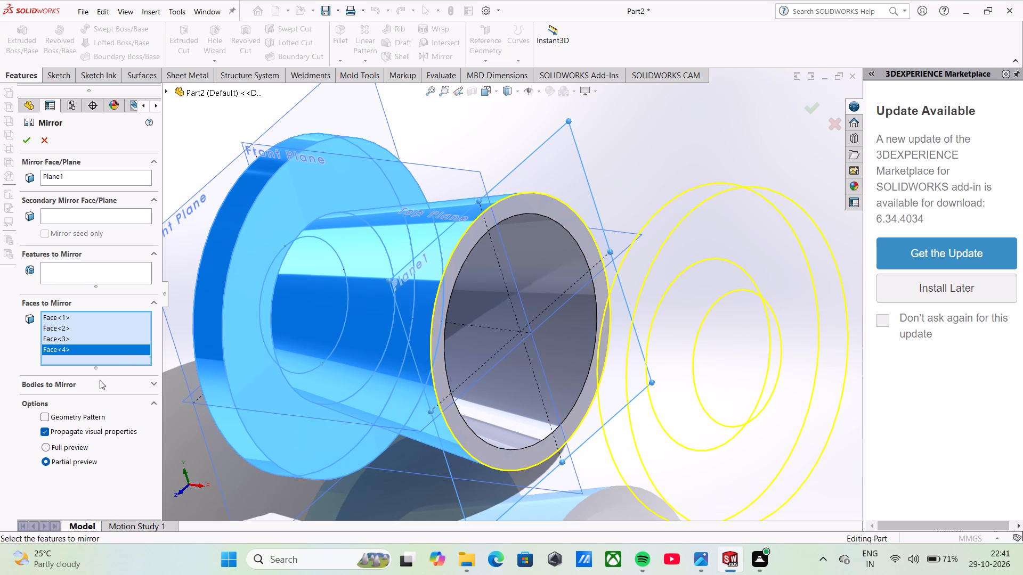
Mirror the whole revolved body about the wide-end plane, with the solids merged.
{"action": "left_click", "coordinate": [93, 389]}
{"action": "left_click", "coordinate": [91, 390]}
{"action": "left_click", "coordinate": [91, 388]}
{"action": "left_click", "coordinate": [92, 383]}
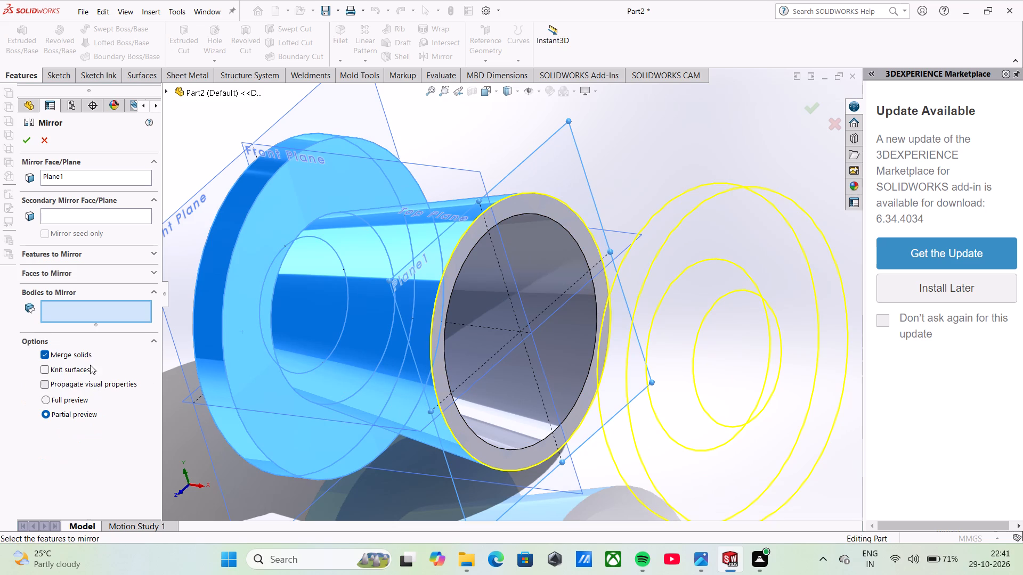
{"action": "left_click", "coordinate": [590, 247]}
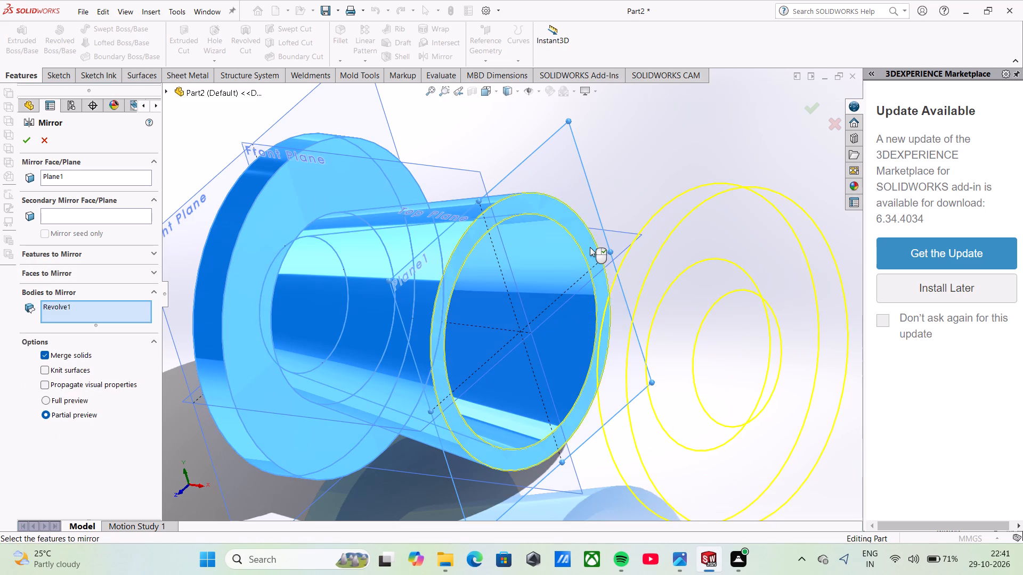
{"action": "middle_click_drag", "start_coordinate": [554, 254], "coordinate": [571, 300]}
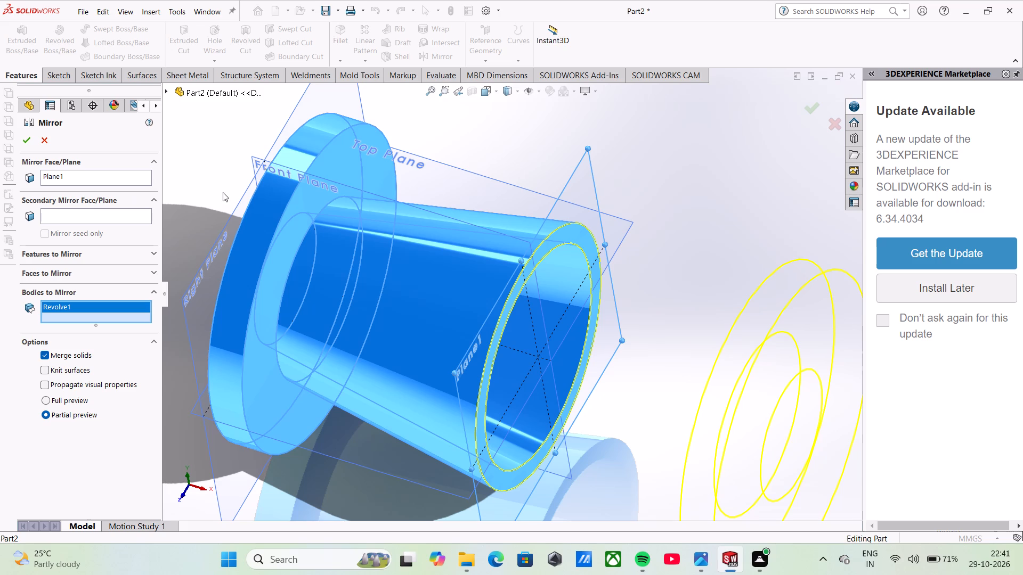
{"action": "left_click", "coordinate": [566, 187]}
{"action": "left_click", "coordinate": [31, 142]}
Examine the mirrored body and the seam where the two cones meet, hiding the reference planes temporarily.
{"action": "scroll", "coordinate": [413, 266], "scroll_direction": "up", "scroll_amount": 2}
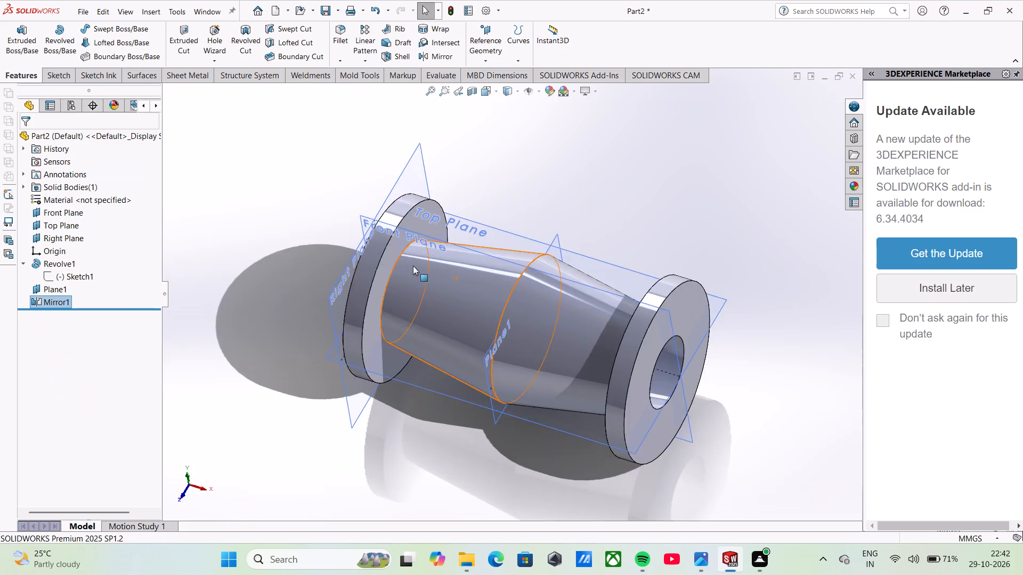
{"action": "scroll", "coordinate": [413, 266], "scroll_direction": "up", "scroll_amount": 3}
{"action": "middle_click_drag", "start_coordinate": [418, 296], "coordinate": [456, 219]}
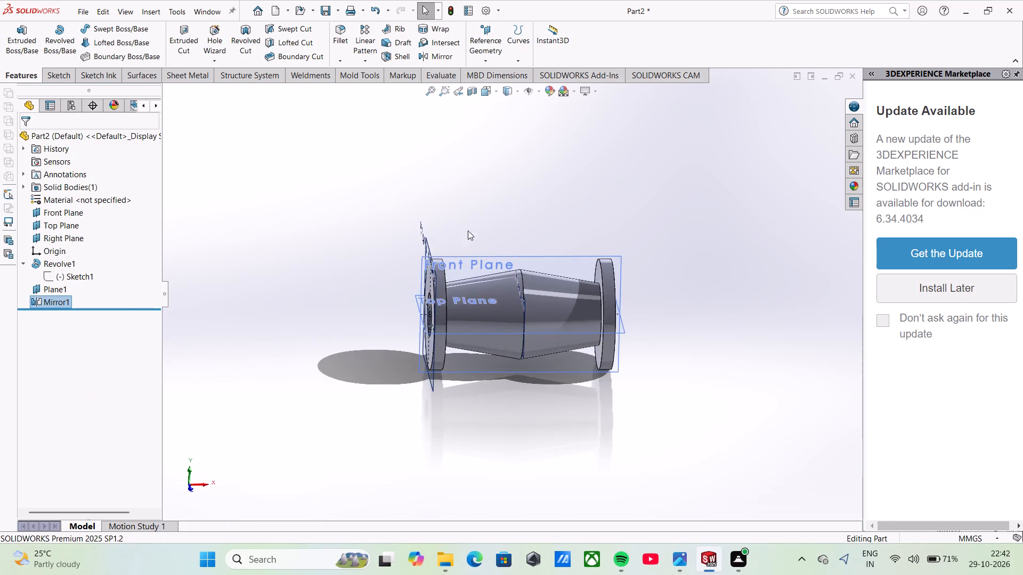
{"action": "scroll", "coordinate": [505, 286], "scroll_direction": "down", "scroll_amount": 4}
{"action": "scroll", "coordinate": [546, 328], "scroll_direction": "down", "scroll_amount": 4}
{"action": "middle_click_drag", "start_coordinate": [546, 330], "coordinate": [541, 306]}
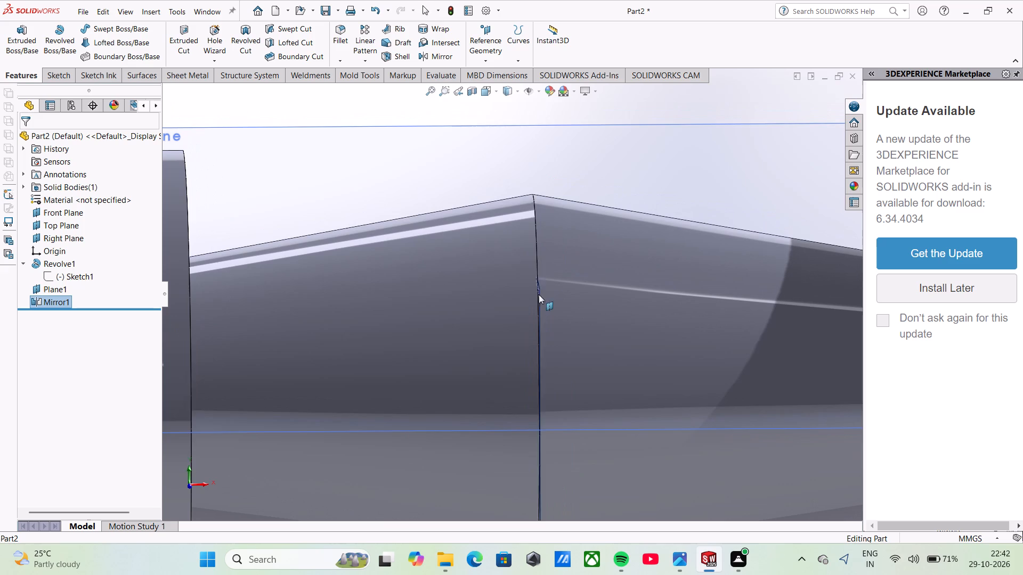
{"action": "left_click", "coordinate": [526, 94]}
{"action": "middle_click_drag", "start_coordinate": [558, 210], "coordinate": [559, 193]}
{"action": "scroll", "coordinate": [558, 210], "scroll_direction": "up", "scroll_amount": 2}
{"action": "scroll", "coordinate": [544, 287], "scroll_direction": "up", "scroll_amount": 3}
{"action": "middle_click_drag", "start_coordinate": [544, 287], "coordinate": [542, 313]}
{"action": "scroll", "coordinate": [542, 310], "scroll_direction": "down", "scroll_amount": 4}
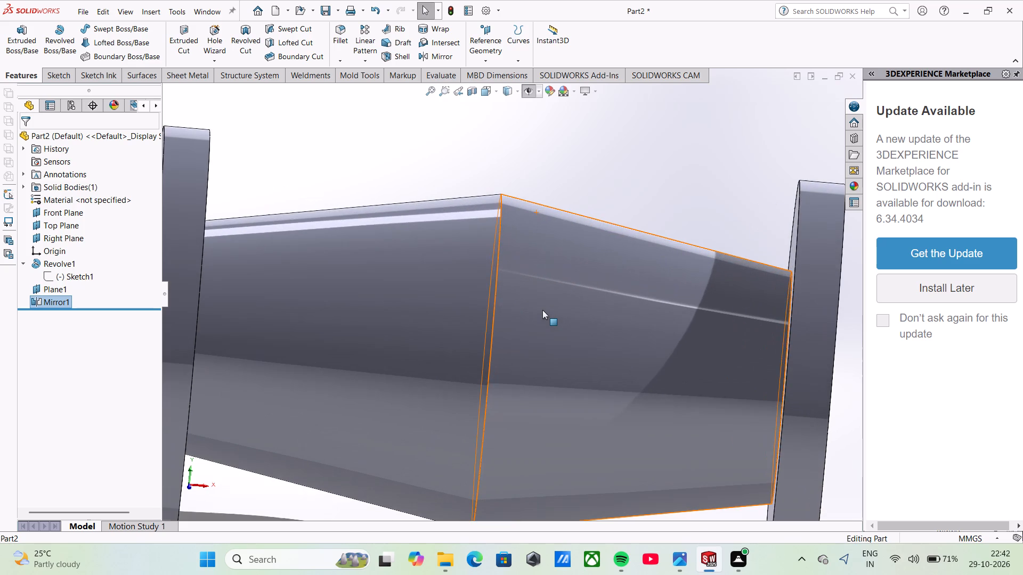
{"action": "middle_click_drag", "start_coordinate": [542, 310], "coordinate": [541, 279]}
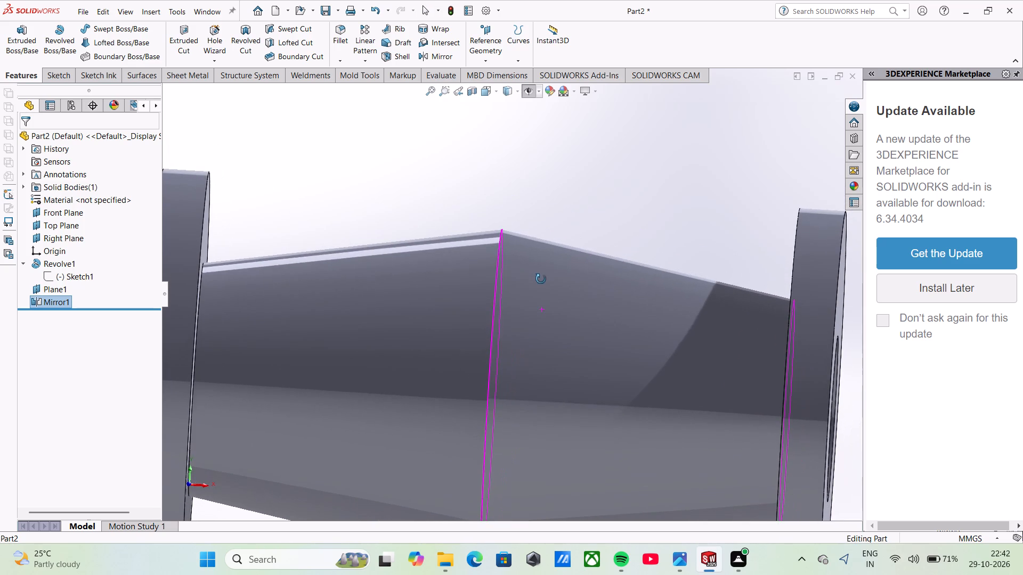
{"action": "middle_click_drag", "start_coordinate": [541, 279], "coordinate": [541, 280]}
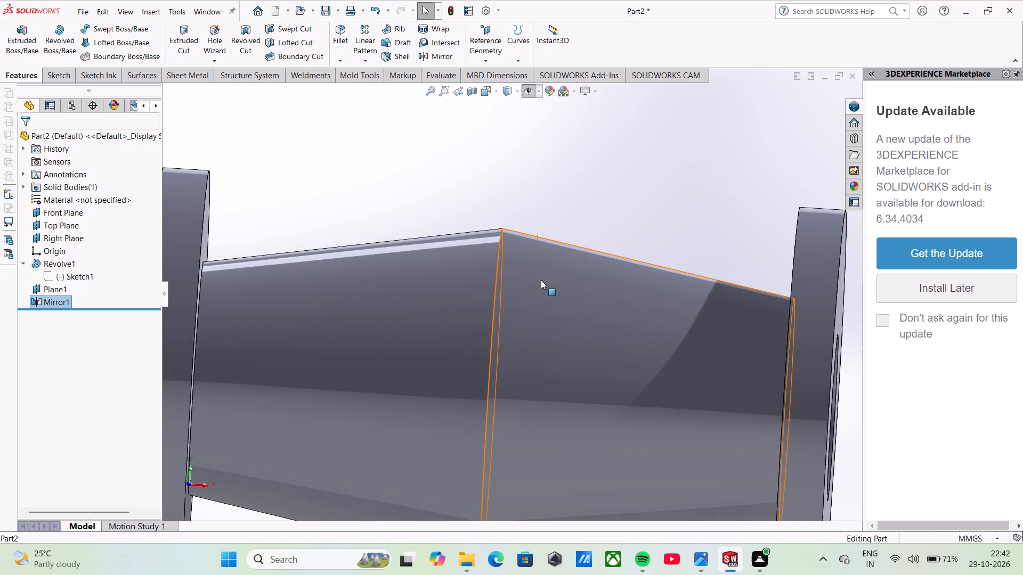
{"action": "middle_click_drag", "start_coordinate": [541, 280], "coordinate": [529, 281]}
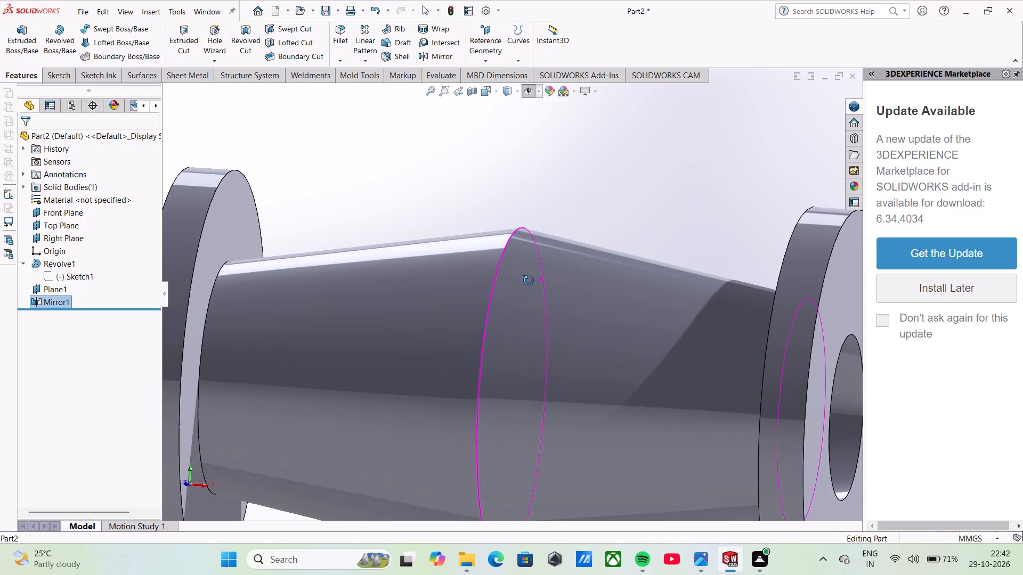
{"action": "middle_click_drag", "start_coordinate": [529, 281], "coordinate": [529, 283]}
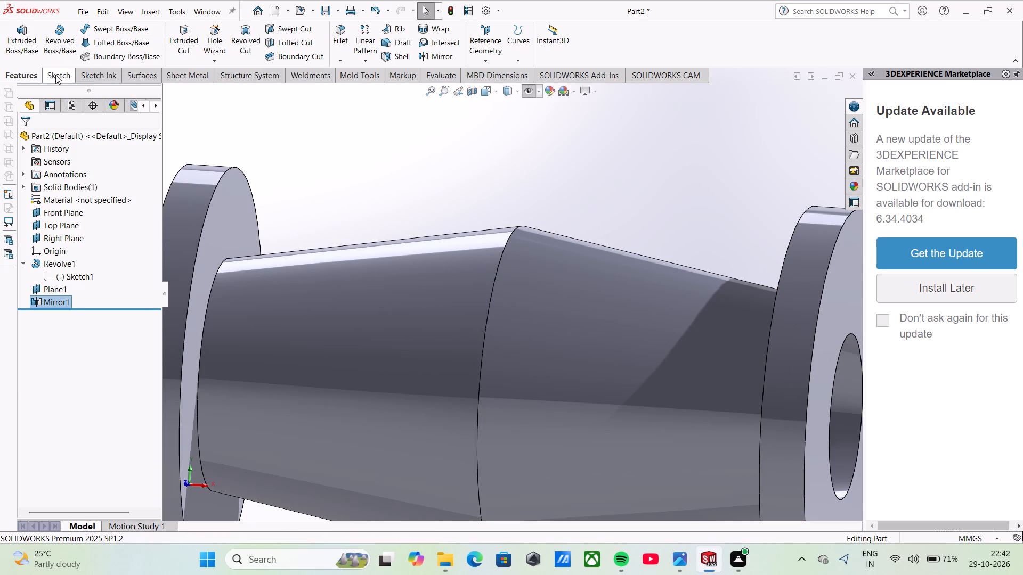
{"action": "left_click", "coordinate": [526, 92]}
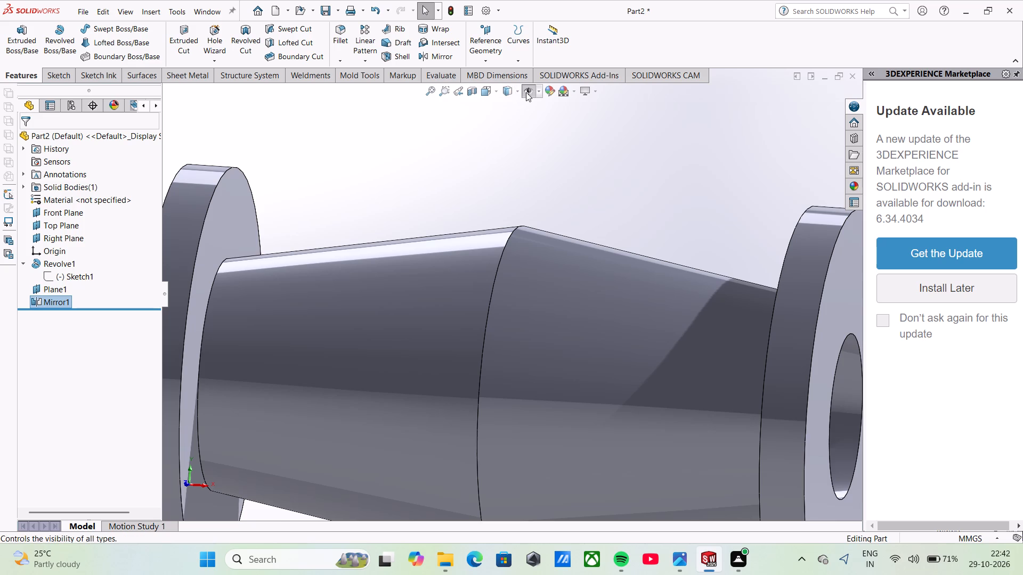
Create a reference plane offset 150 mm above the Top Plane.
{"action": "left_click", "coordinate": [493, 67]}
{"action": "left_click", "coordinate": [489, 62]}
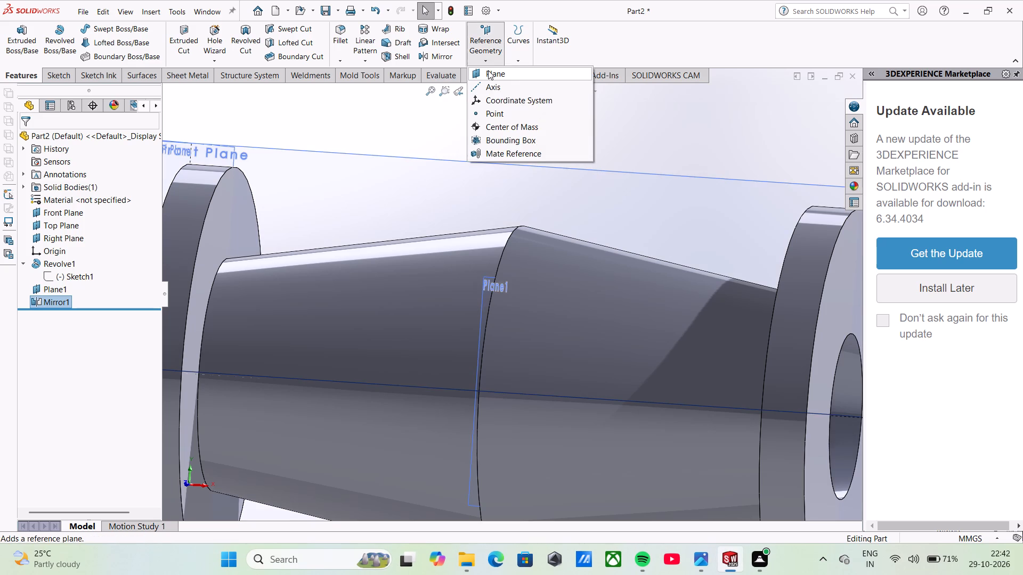
{"action": "left_click", "coordinate": [488, 70]}
{"action": "scroll", "coordinate": [501, 150], "scroll_direction": "up", "scroll_amount": 7}
{"action": "middle_click_drag", "start_coordinate": [527, 215], "coordinate": [494, 250]}
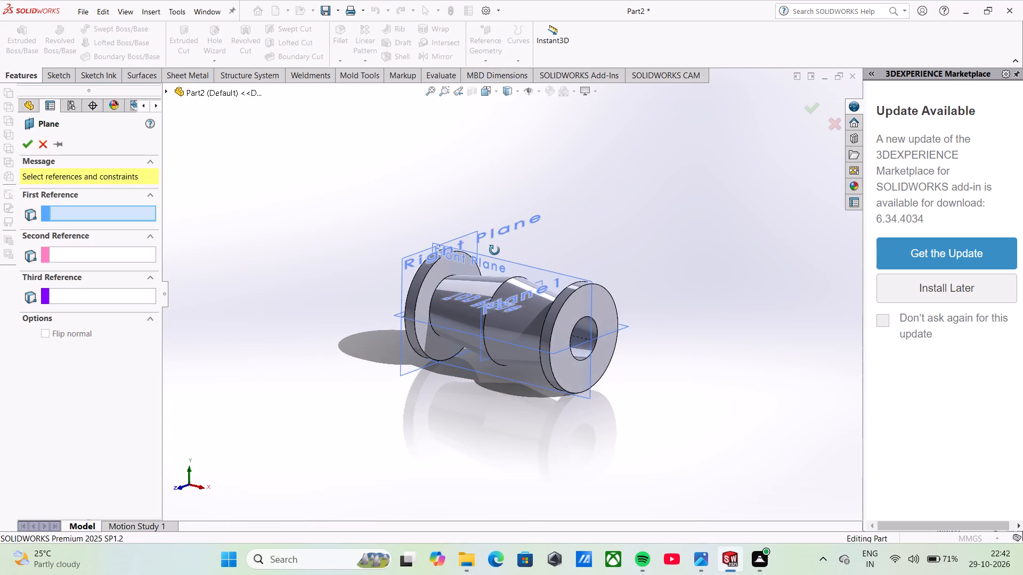
{"action": "middle_click_drag", "start_coordinate": [494, 250], "coordinate": [496, 261]}
{"action": "left_click", "coordinate": [414, 319]}
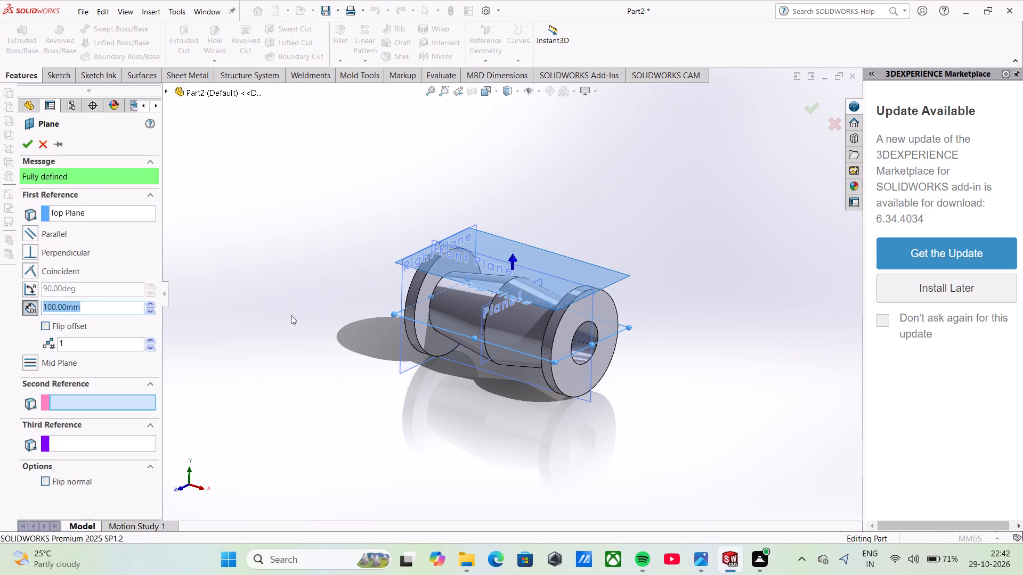
{"action": "key", "text": "1"}
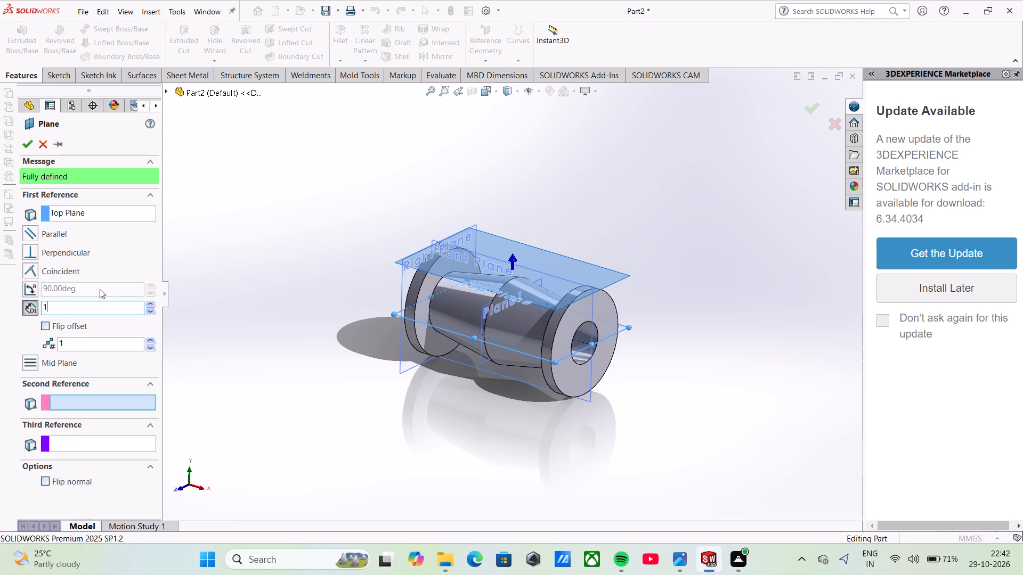
{"action": "key", "text": "5"}
{"action": "key", "text": "0"}
{"action": "key", "text": "Return"}
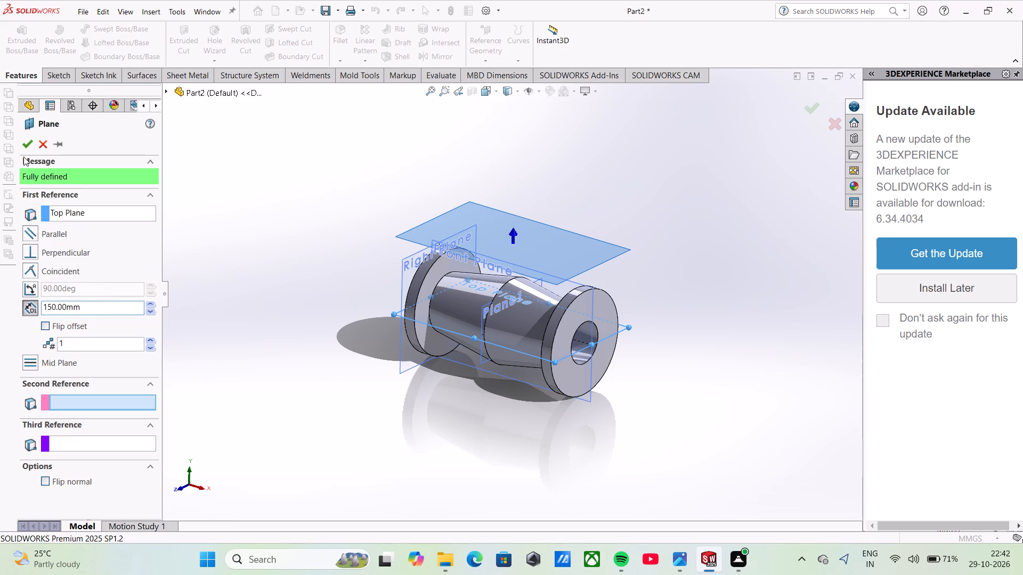
{"action": "left_click", "coordinate": [25, 143]}
{"action": "left_click", "coordinate": [748, 249]}
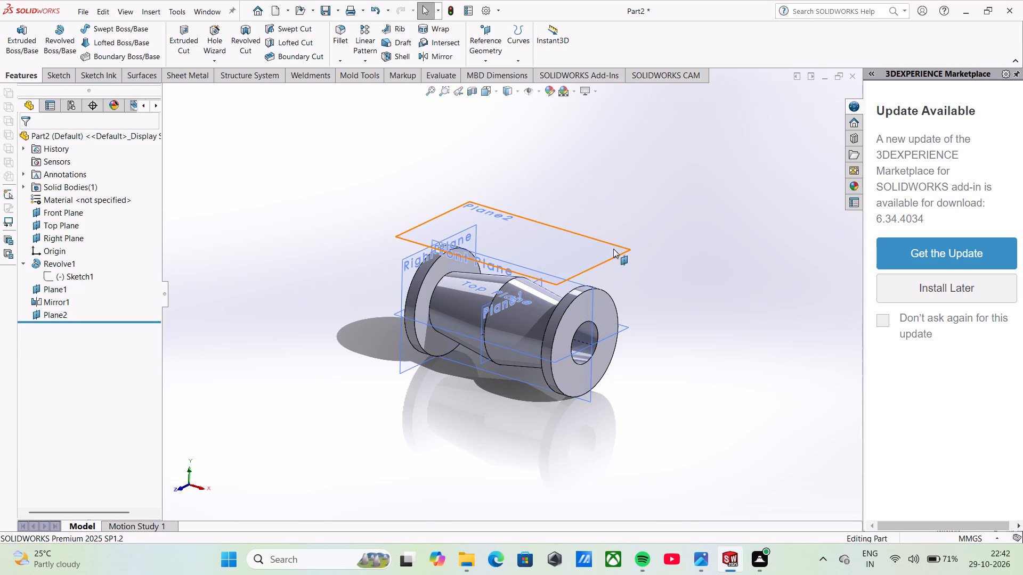
Open a sketch on the plane offset above the body.
{"action": "left_click", "coordinate": [612, 250]}
{"action": "left_click", "coordinate": [655, 219]}
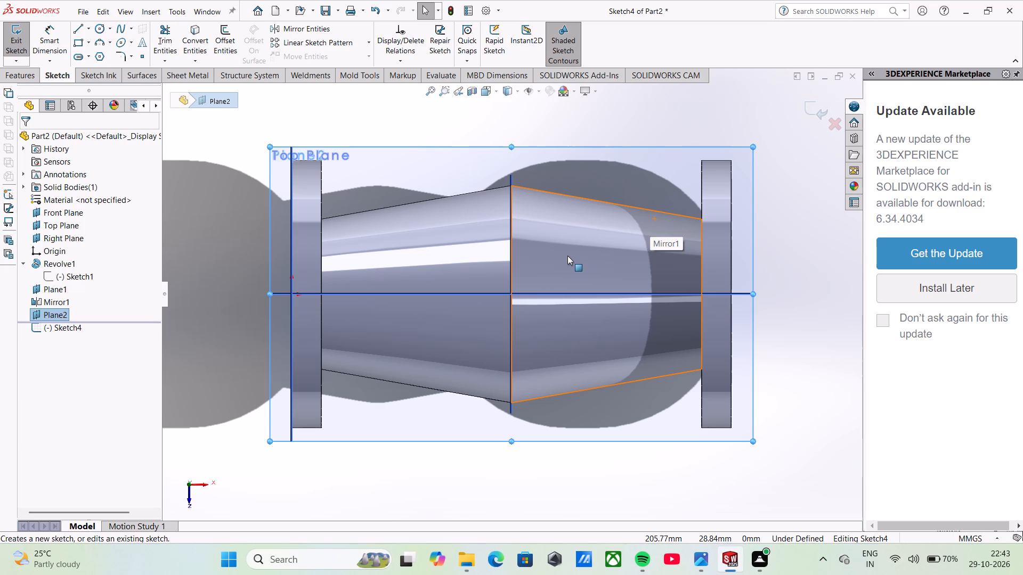
Sketch two concentric circles, radii about 46 mm and 70 mm, centred where the part's axis crosses the wide-end plane.
{"action": "left_click", "coordinate": [97, 30]}
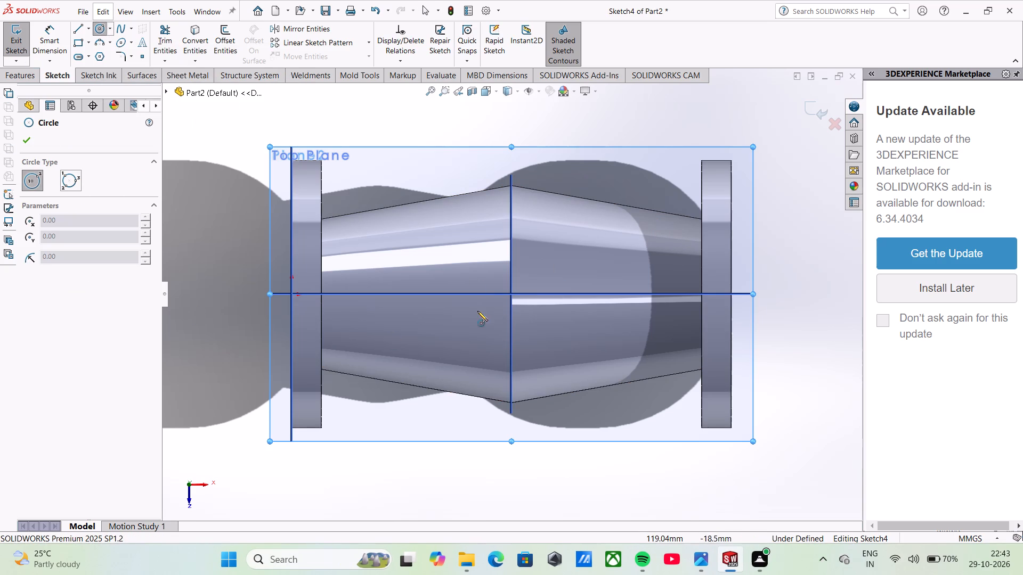
{"action": "left_click", "coordinate": [510, 293]}
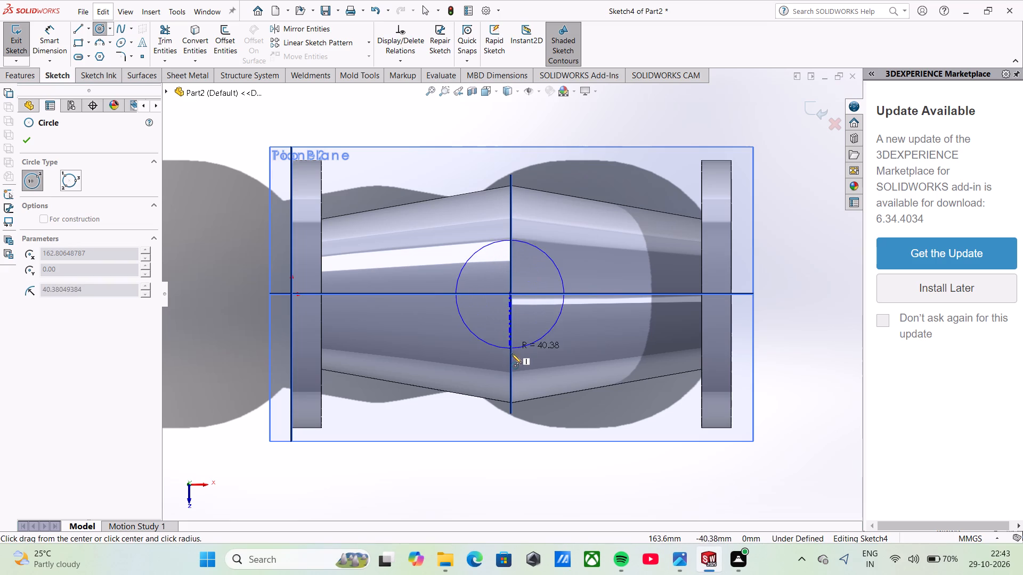
{"action": "left_click", "coordinate": [511, 356]}
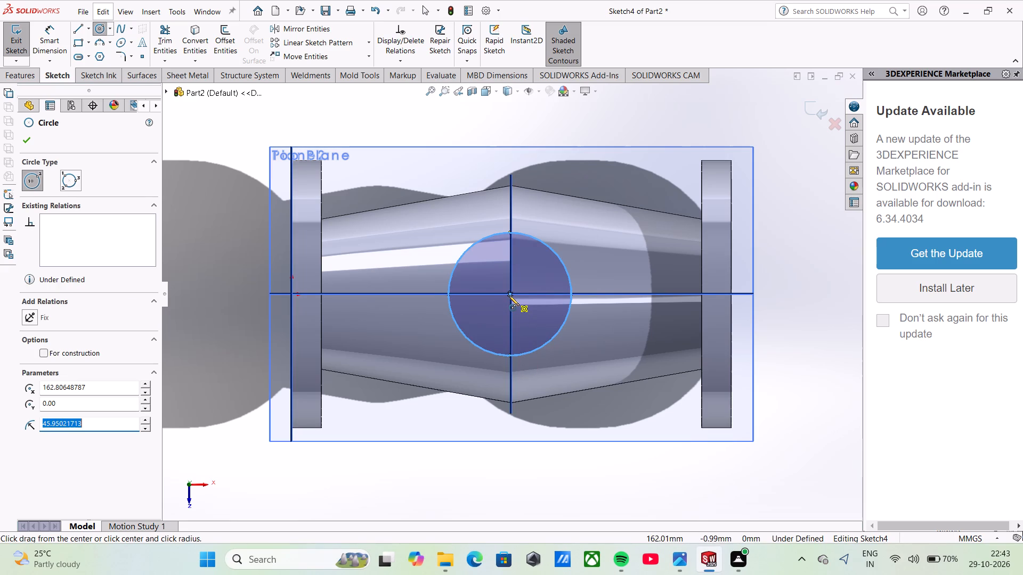
{"action": "left_click", "coordinate": [509, 295]}
{"action": "left_click", "coordinate": [502, 388]}
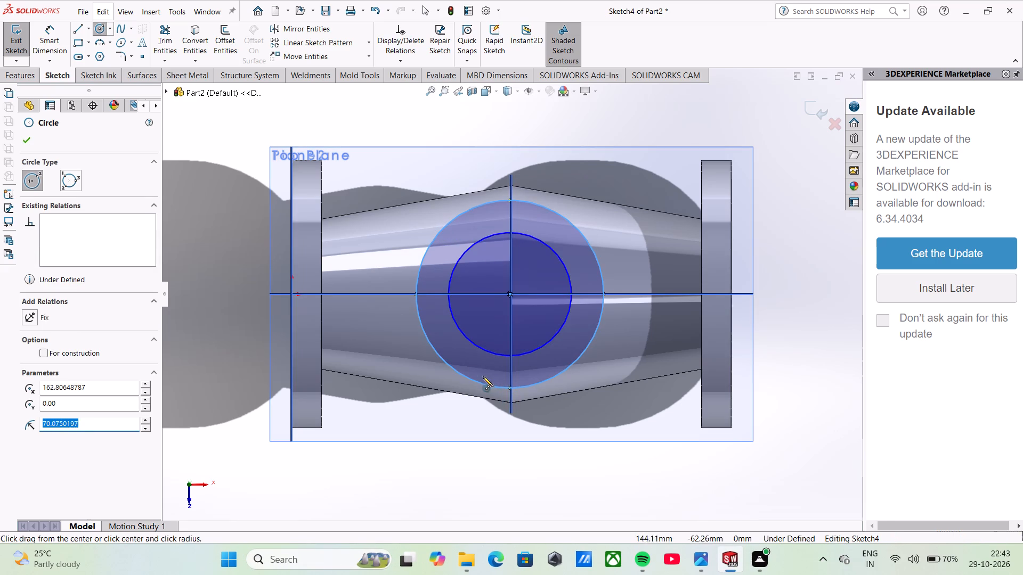
Dimension the inner circle's diameter as 48 mm and the outer circle's diameter as 80 mm.
{"action": "left_click", "coordinate": [46, 36]}
{"action": "left_click", "coordinate": [550, 249]}
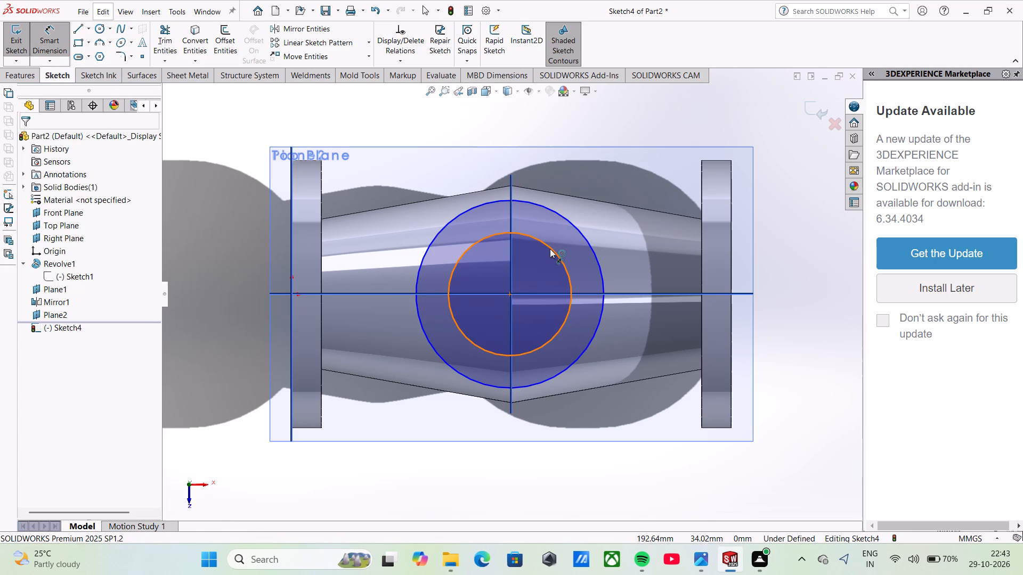
{"action": "left_click", "coordinate": [504, 128]}
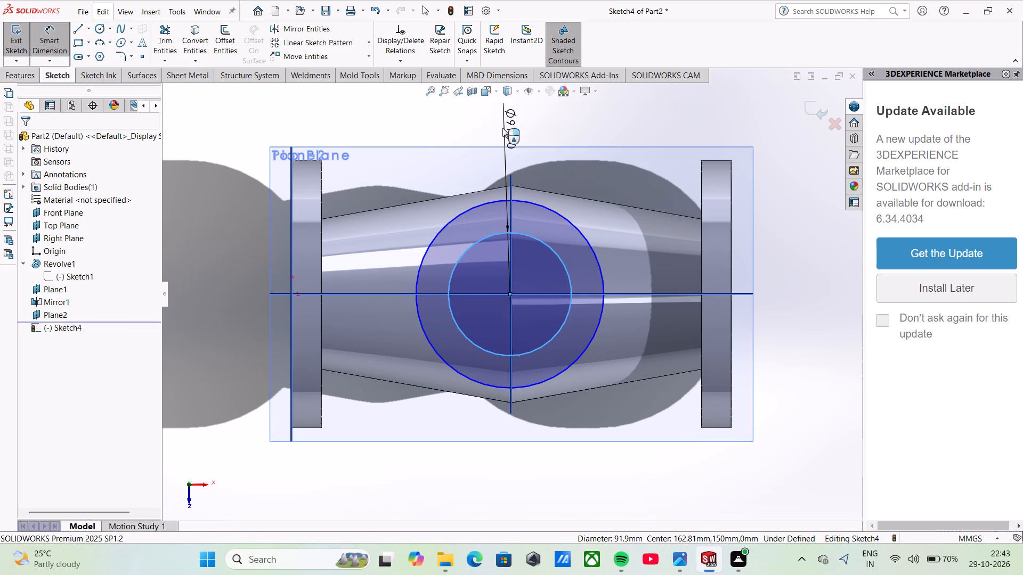
{"action": "type", "text": "48"}
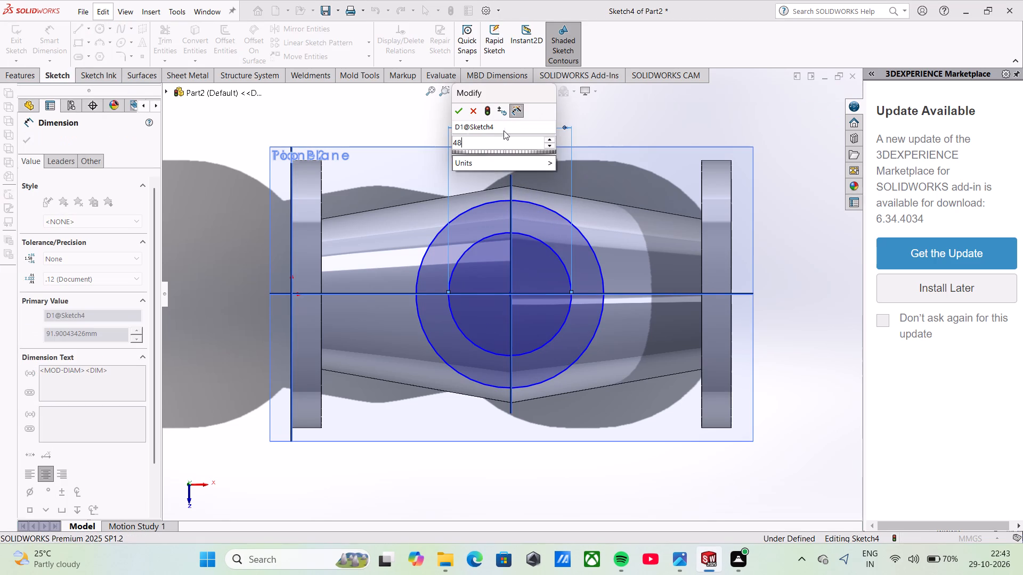
{"action": "key", "text": "Return"}
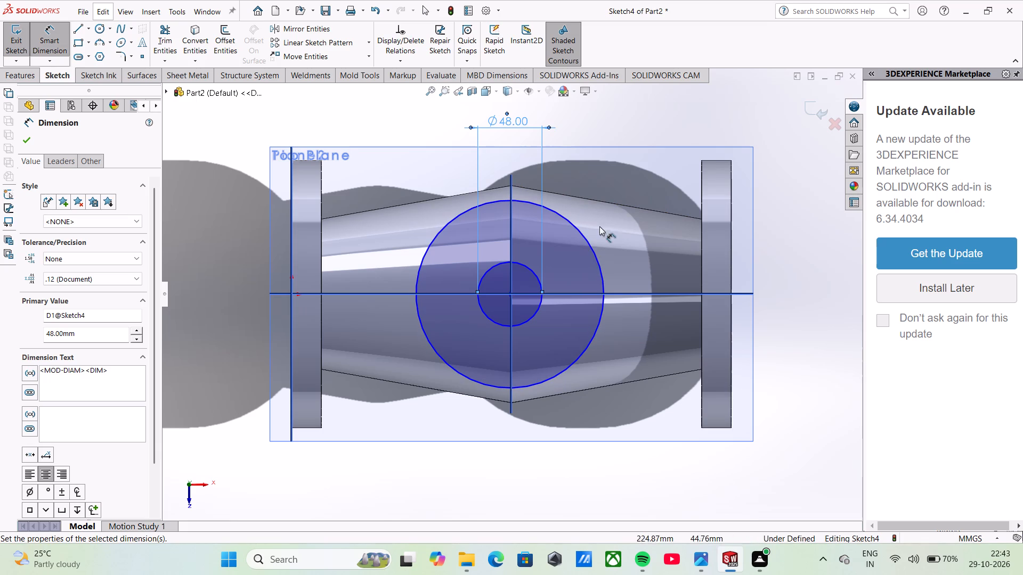
{"action": "left_click", "coordinate": [553, 214]}
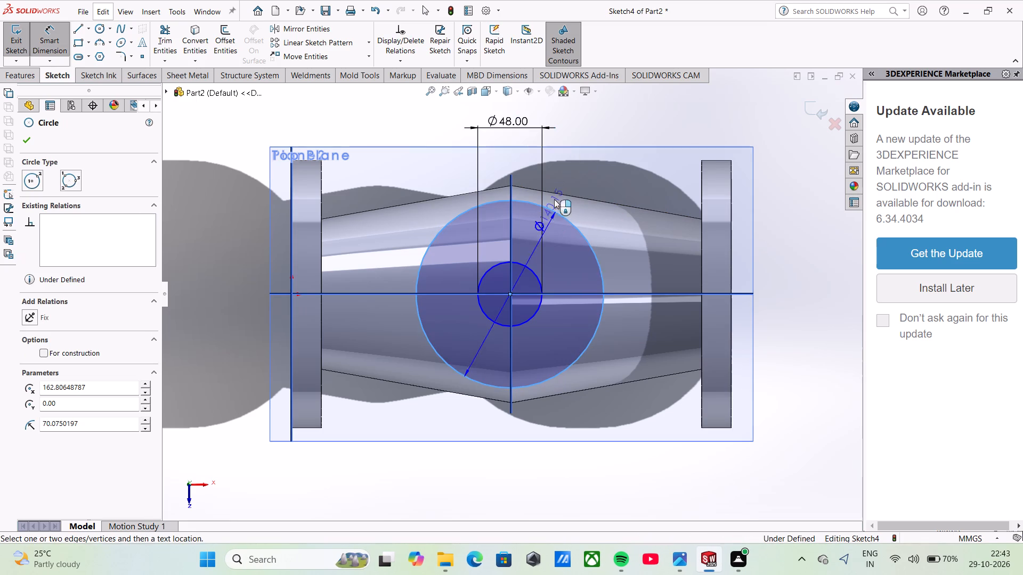
{"action": "left_click", "coordinate": [578, 143]}
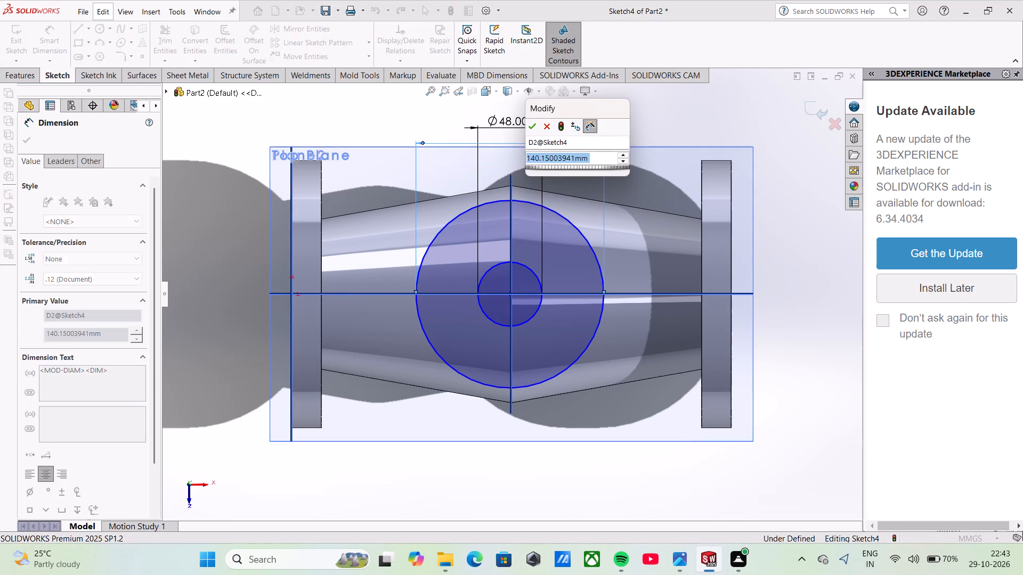
{"action": "type", "text": "80"}
{"action": "key", "text": "Return"}
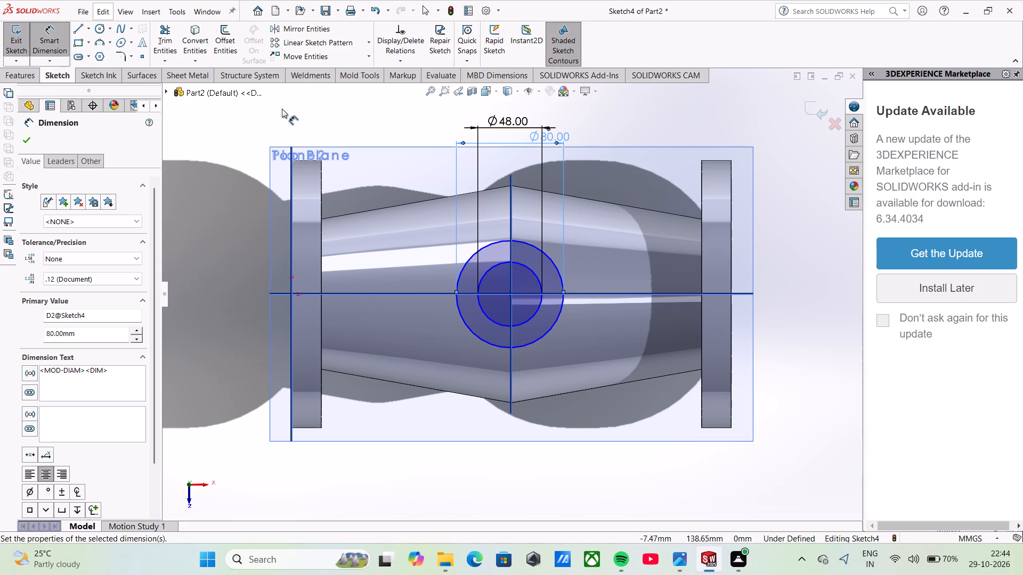
Extrude the ring sketch downward with the Up To Next end condition, merging it with the double-cone body.
{"action": "middle_click_drag", "start_coordinate": [479, 374], "coordinate": [482, 350]}
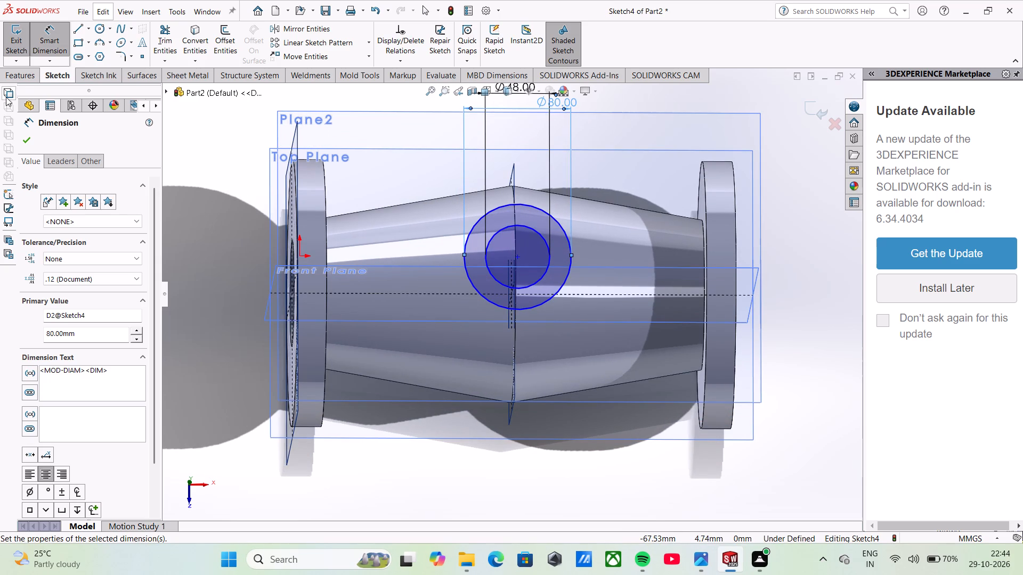
{"action": "left_click", "coordinate": [18, 71]}
{"action": "left_click", "coordinate": [11, 48]}
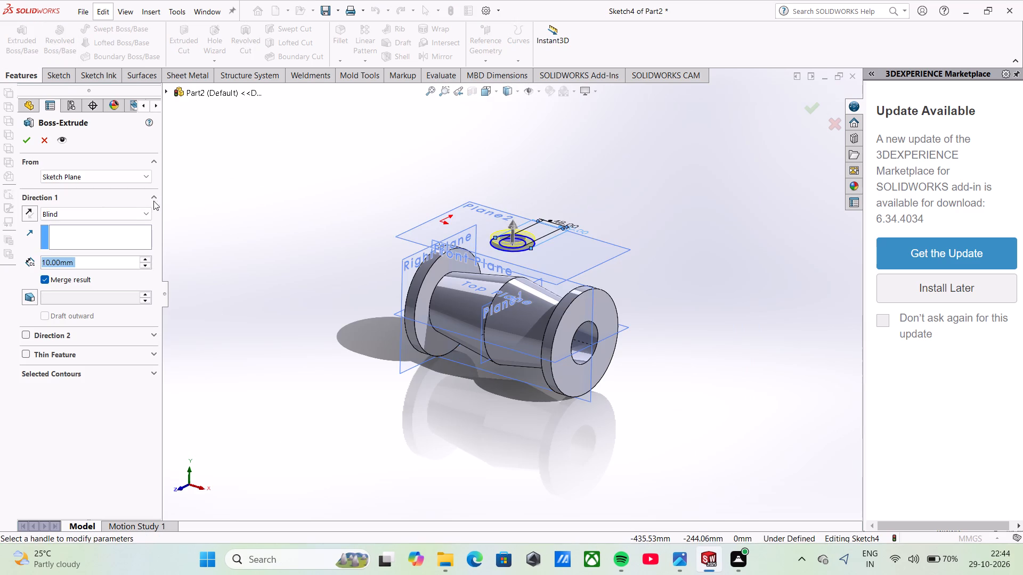
{"action": "left_click", "coordinate": [28, 212]}
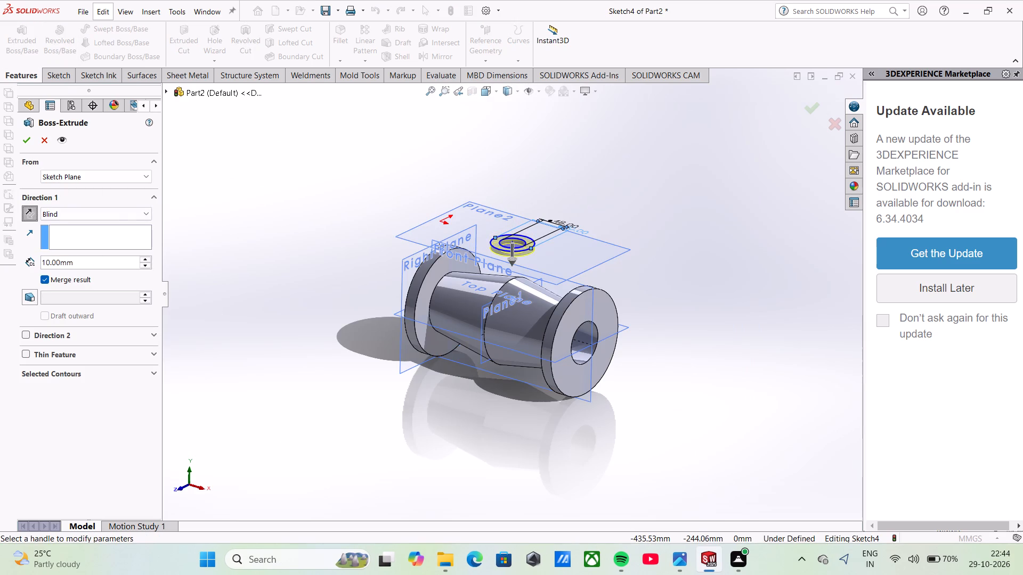
{"action": "left_click", "coordinate": [117, 215]}
{"action": "left_click", "coordinate": [91, 239]}
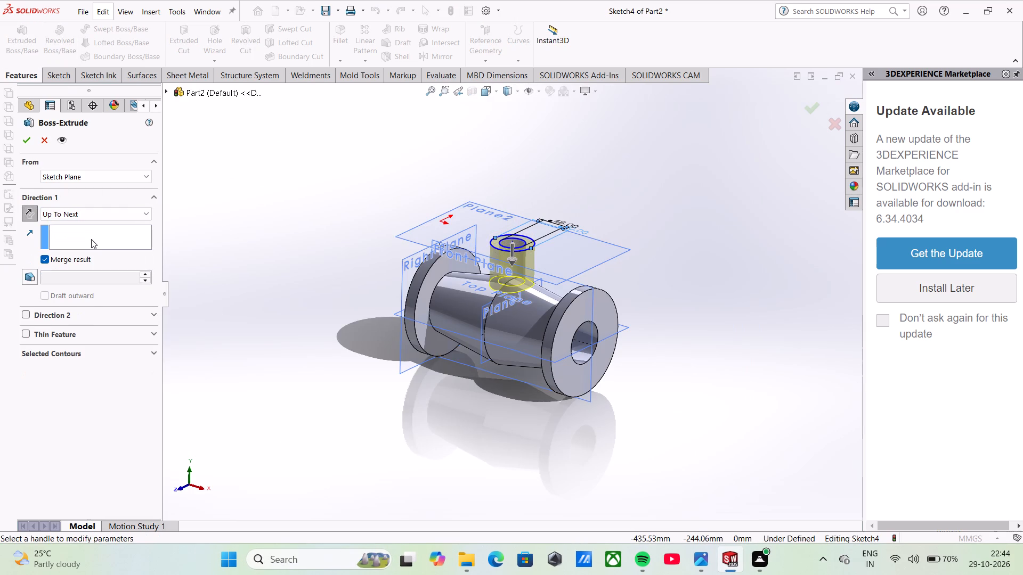
{"action": "left_click", "coordinate": [22, 144]}
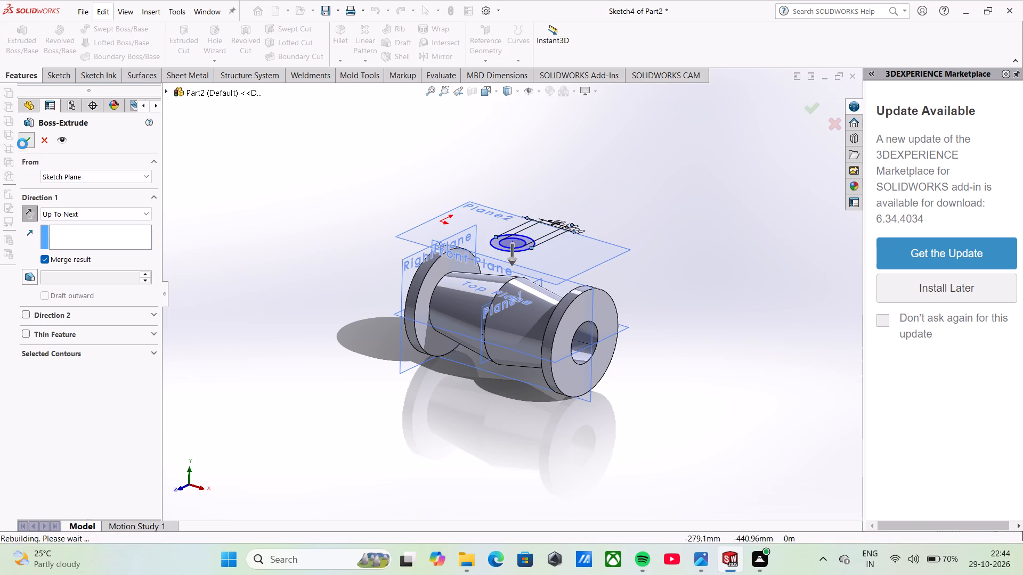
Examine the new tubular neck, its junction with the cones, and the main bore beneath it from several angles.
{"action": "middle_click_drag", "start_coordinate": [457, 328], "coordinate": [501, 293]}
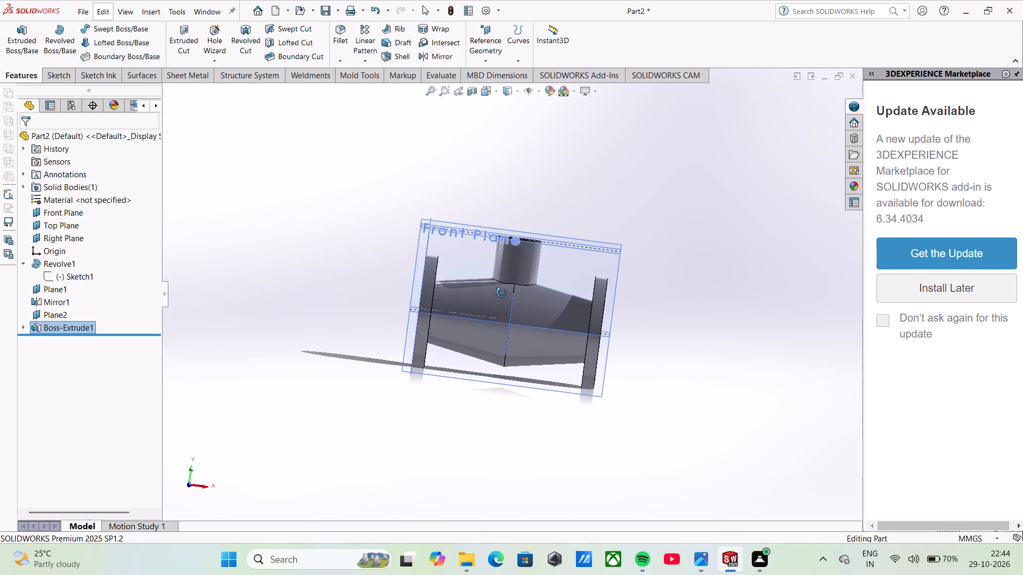
{"action": "middle_click_drag", "start_coordinate": [501, 293], "coordinate": [487, 303]}
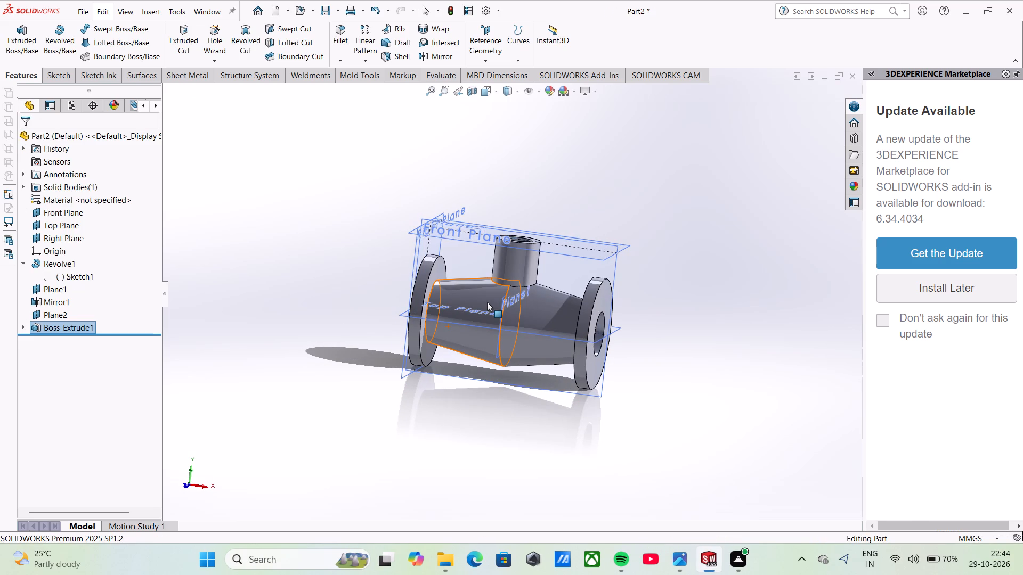
{"action": "middle_click_drag", "start_coordinate": [503, 299], "coordinate": [473, 314]}
{"action": "scroll", "coordinate": [491, 303], "scroll_direction": "down", "scroll_amount": 2}
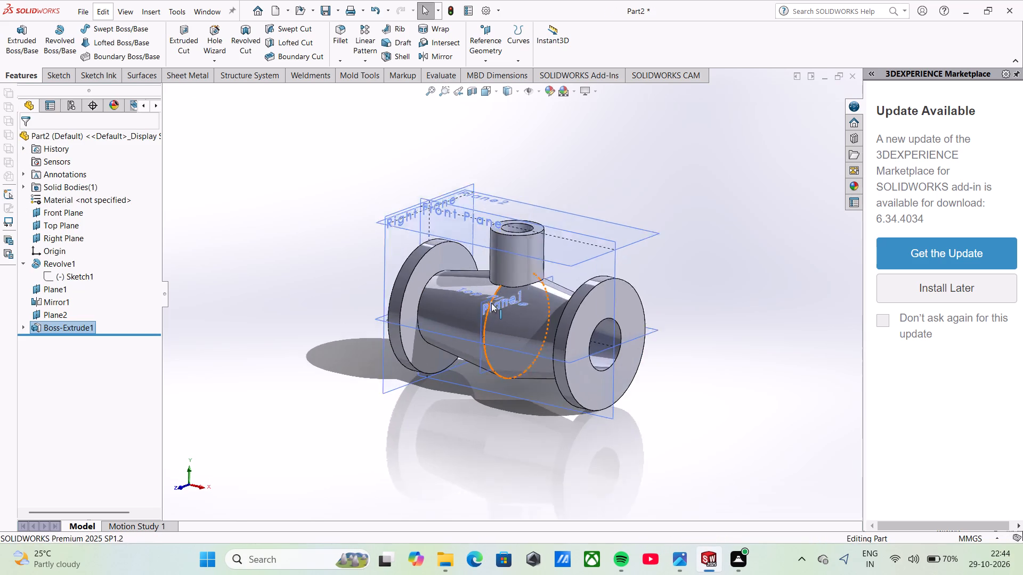
{"action": "scroll", "coordinate": [491, 303], "scroll_direction": "down", "scroll_amount": 6}
{"action": "middle_click_drag", "start_coordinate": [539, 307], "coordinate": [599, 293]}
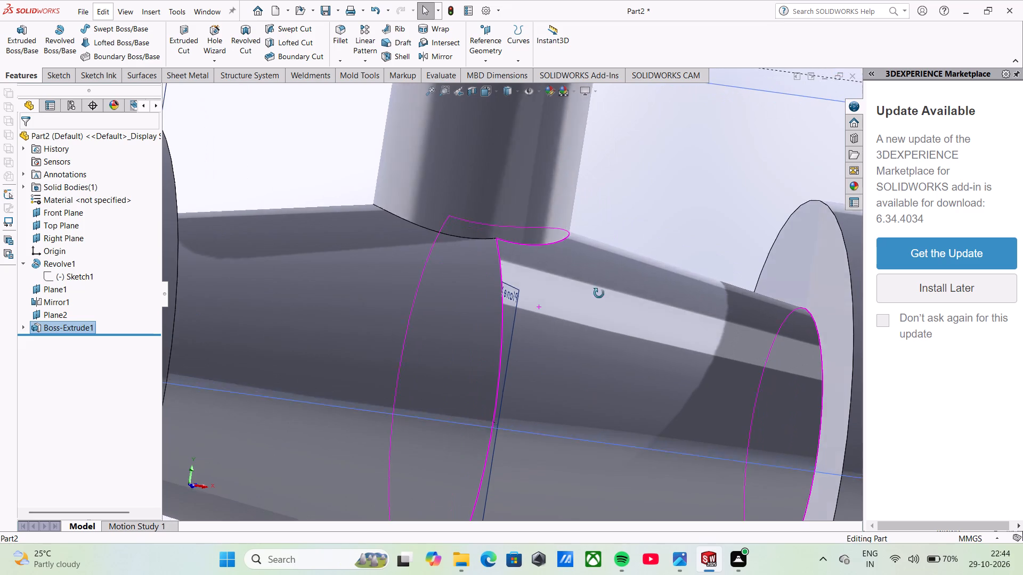
{"action": "middle_click_drag", "start_coordinate": [599, 293], "coordinate": [474, 176]}
{"action": "middle_click_drag", "start_coordinate": [467, 175], "coordinate": [474, 159]}
{"action": "middle_click_drag", "start_coordinate": [476, 148], "coordinate": [470, 255]}
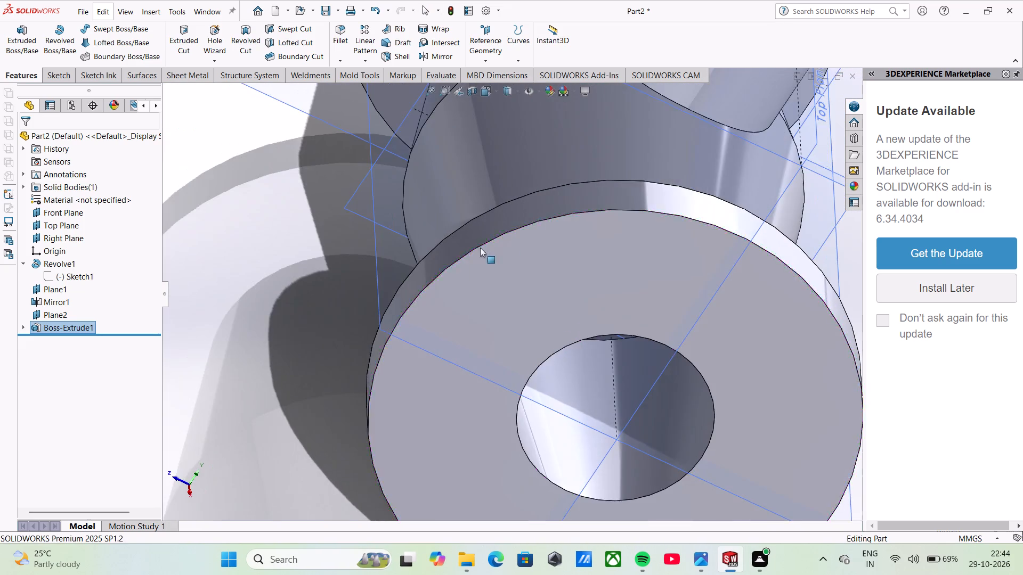
{"action": "scroll", "coordinate": [526, 234], "scroll_direction": "up", "scroll_amount": 7}
{"action": "middle_click_drag", "start_coordinate": [554, 225], "coordinate": [500, 308]}
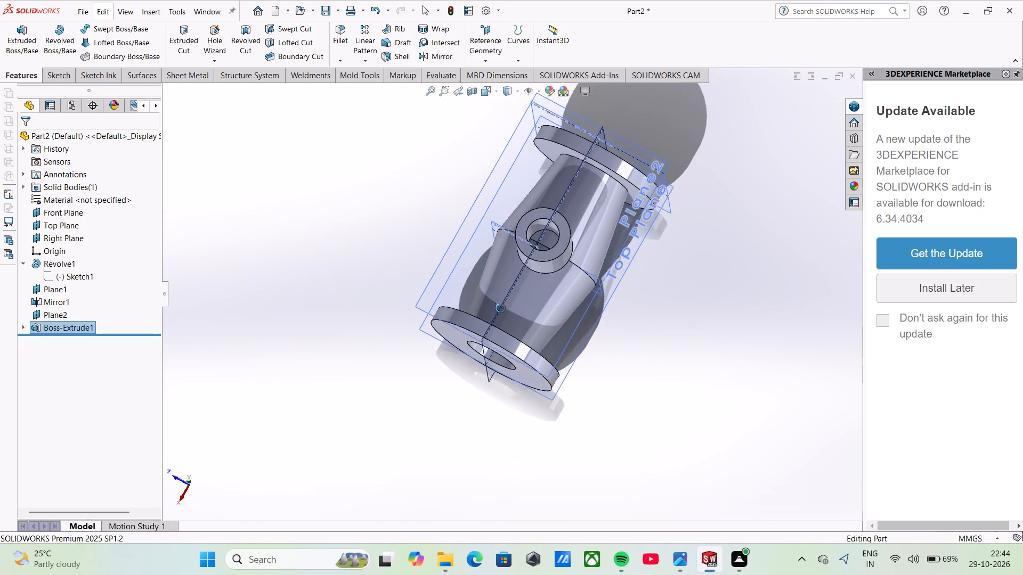
{"action": "middle_click_drag", "start_coordinate": [500, 308], "coordinate": [504, 205]}
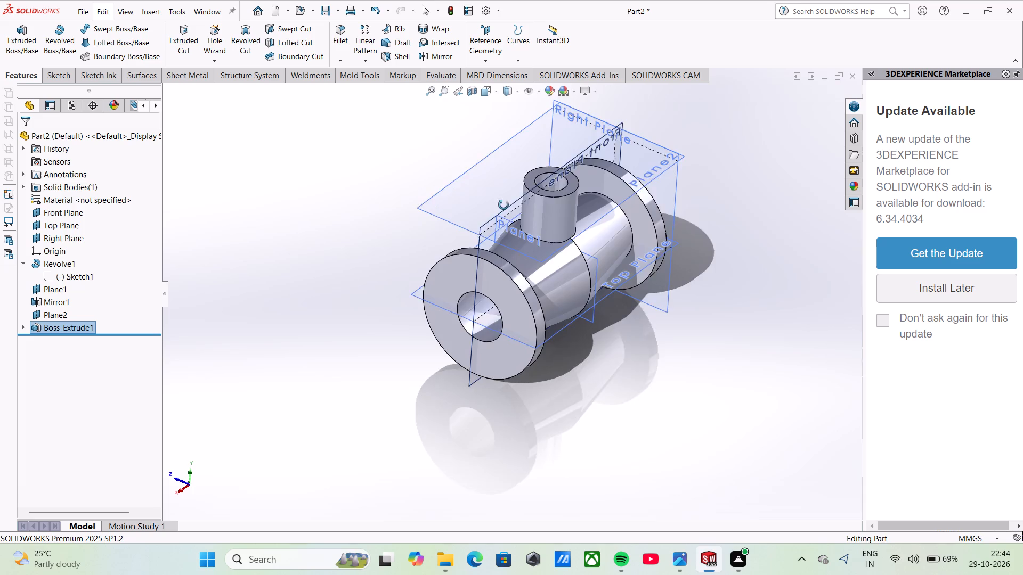
{"action": "middle_click_drag", "start_coordinate": [504, 205], "coordinate": [496, 242]}
{"action": "scroll", "coordinate": [536, 200], "scroll_direction": "down", "scroll_amount": 4}
Open a new sketch on the plane offset above the body, level with the neck's top face.
{"action": "left_click", "coordinate": [567, 250]}
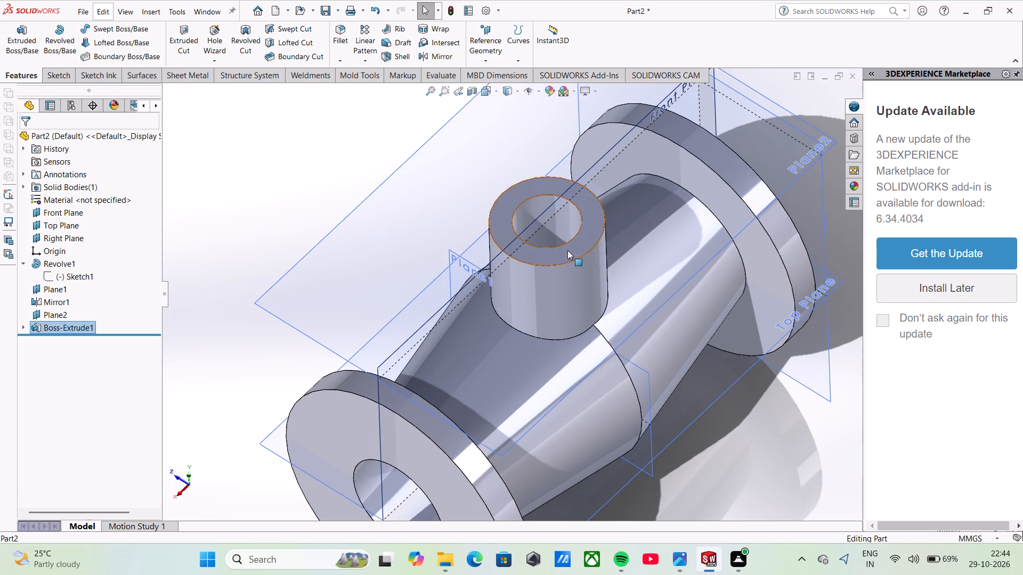
{"action": "scroll", "coordinate": [571, 265], "scroll_direction": "up", "scroll_amount": 4}
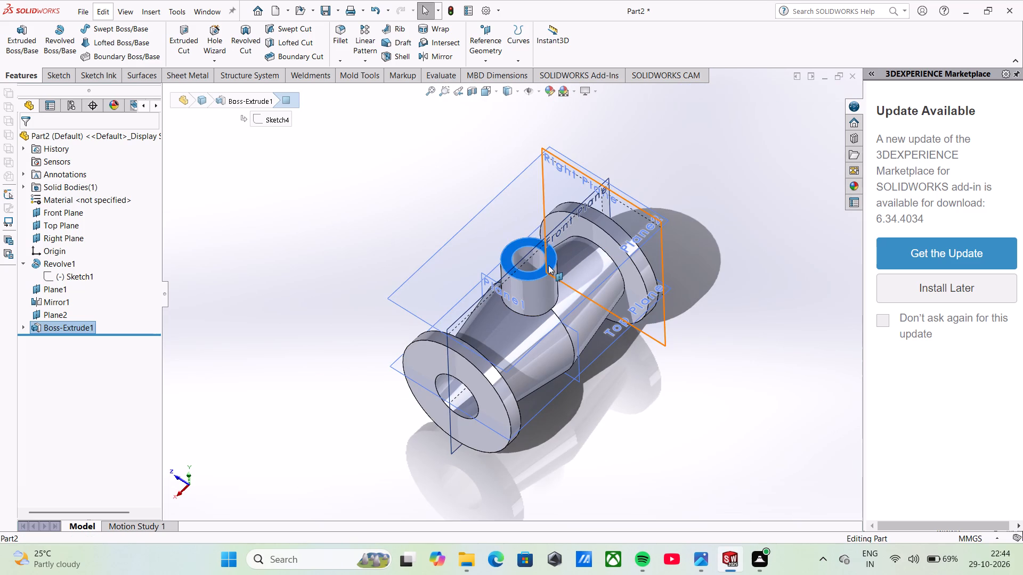
{"action": "left_click", "coordinate": [548, 265]}
{"action": "middle_click_drag", "start_coordinate": [627, 353], "coordinate": [628, 278]}
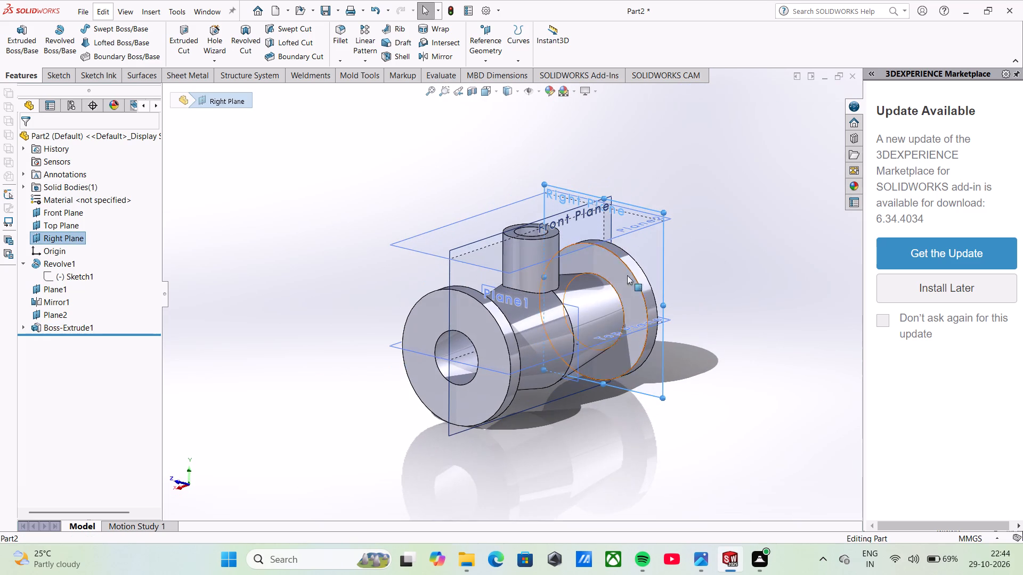
{"action": "left_click", "coordinate": [724, 240]}
{"action": "left_click", "coordinate": [645, 229]}
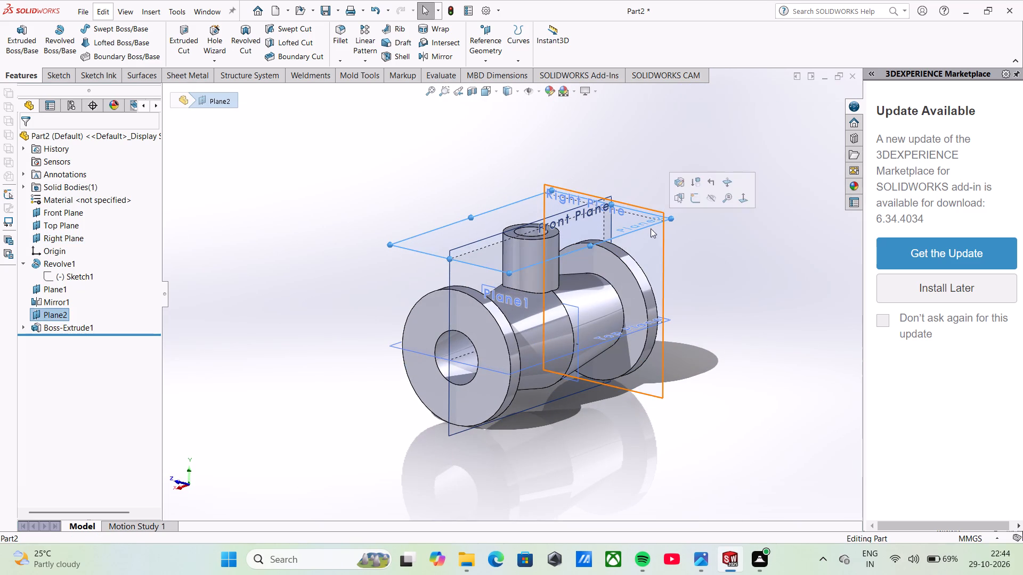
{"action": "left_click", "coordinate": [699, 202]}
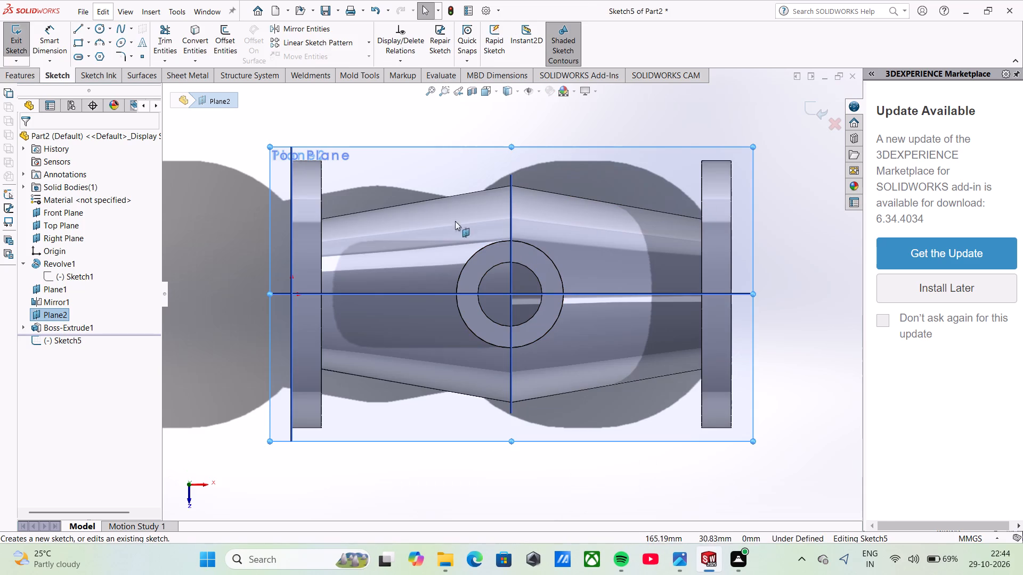
Convert the neck's inner circular edge into the sketch with Convert Entities.
{"action": "left_click", "coordinate": [233, 39]}
{"action": "left_click", "coordinate": [194, 39]}
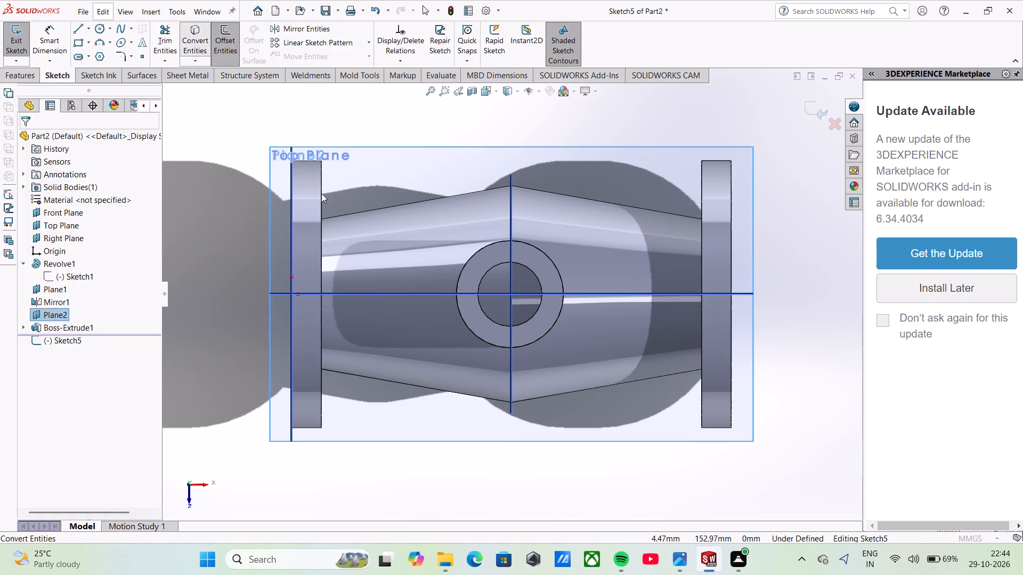
{"action": "left_click", "coordinate": [507, 261]}
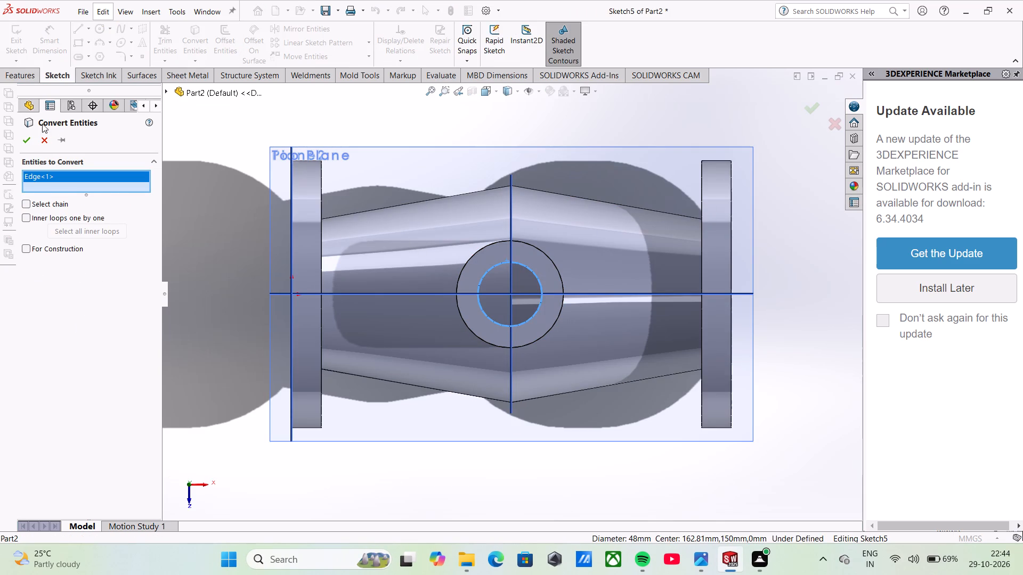
{"action": "left_click", "coordinate": [25, 133]}
Cut-extrude the converted circle downward to a blind depth of 135 mm, through the cone wall into the main bore.
{"action": "left_click", "coordinate": [17, 76]}
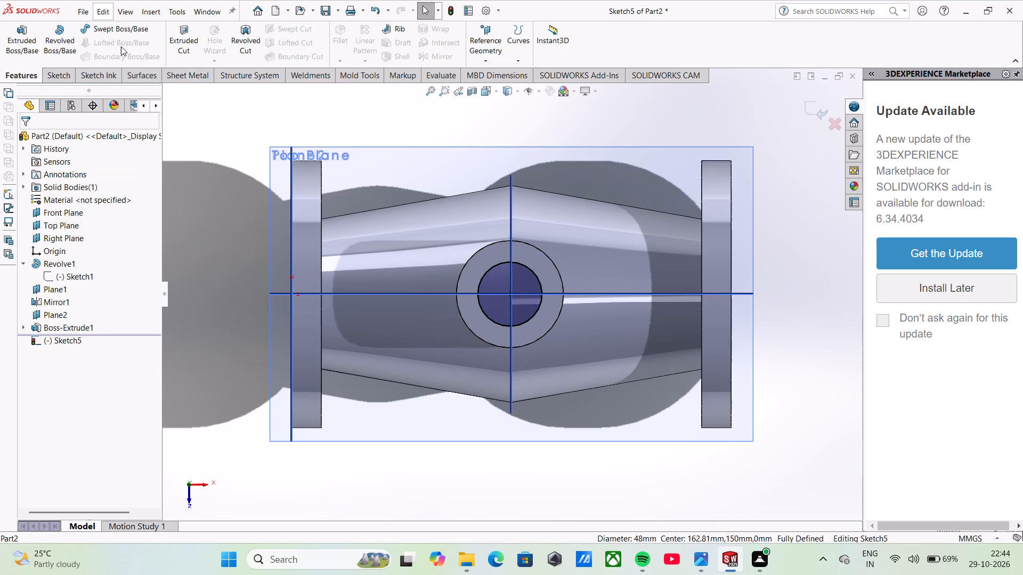
{"action": "left_click", "coordinate": [176, 46]}
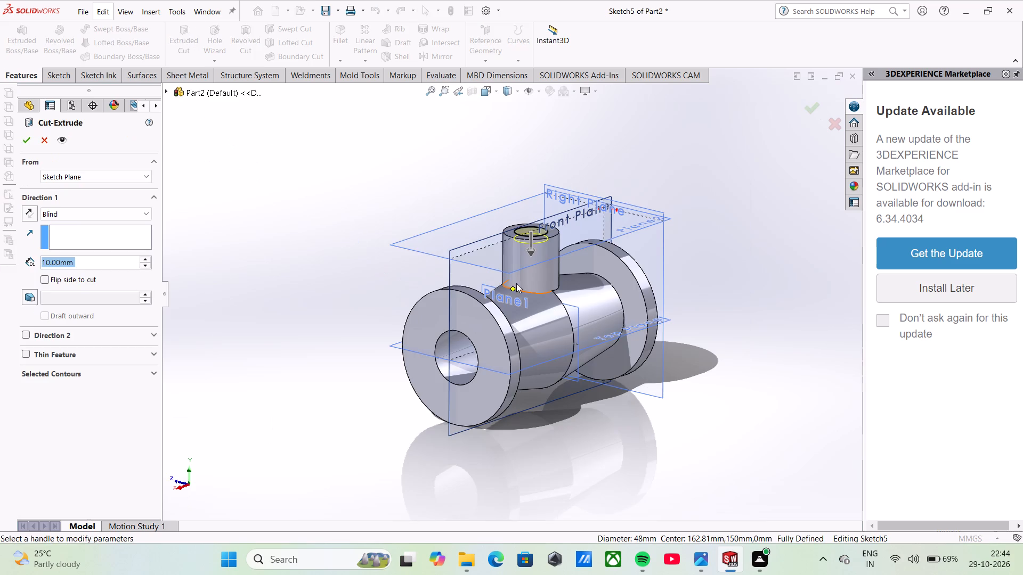
{"action": "left_click_drag", "start_coordinate": [528, 248], "coordinate": [529, 260]}
{"action": "left_click_drag", "start_coordinate": [530, 255], "coordinate": [532, 287]}
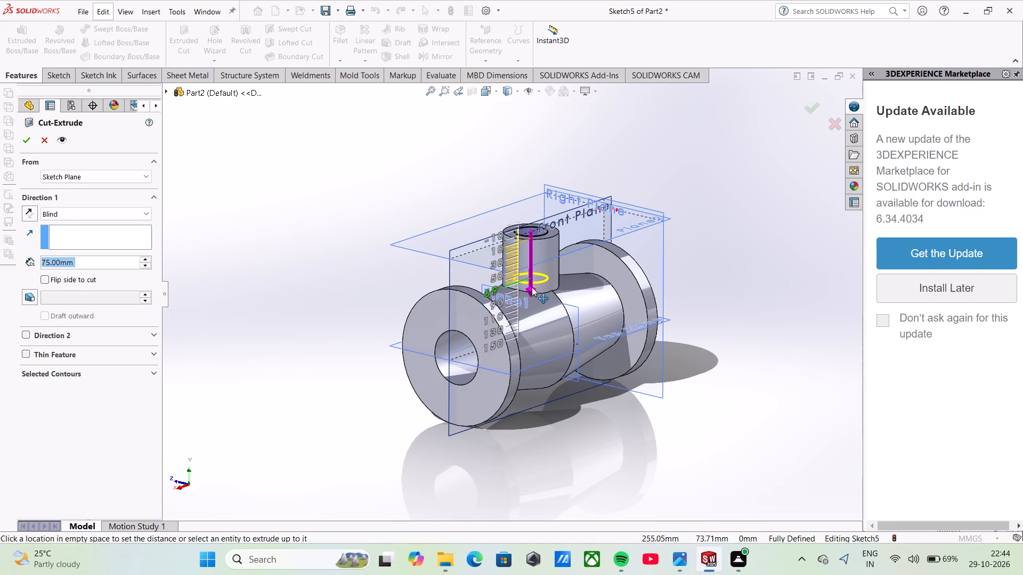
{"action": "left_click_drag", "start_coordinate": [532, 287], "coordinate": [537, 321]}
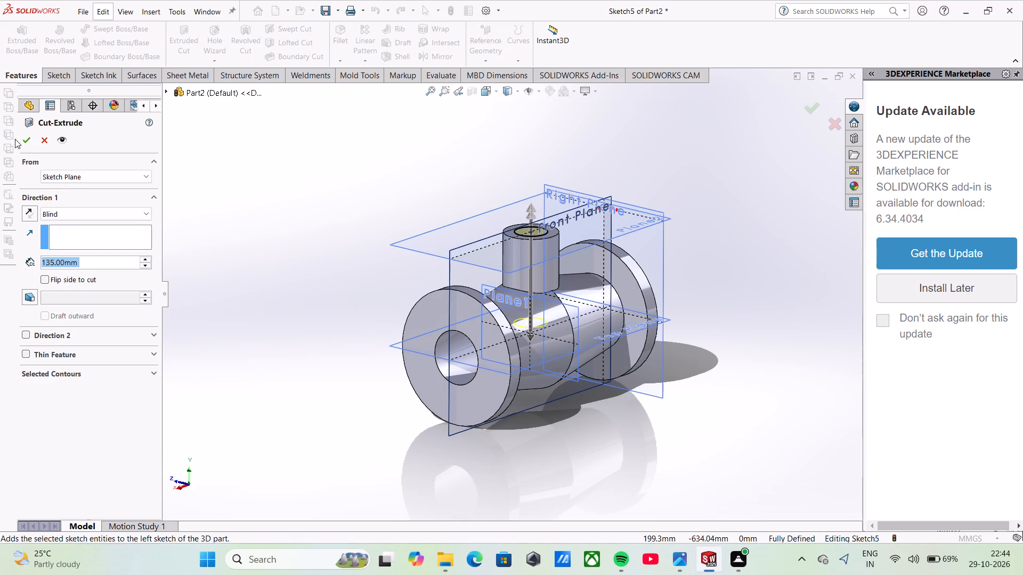
{"action": "left_click", "coordinate": [25, 139]}
{"action": "middle_click_drag", "start_coordinate": [474, 324], "coordinate": [410, 250]}
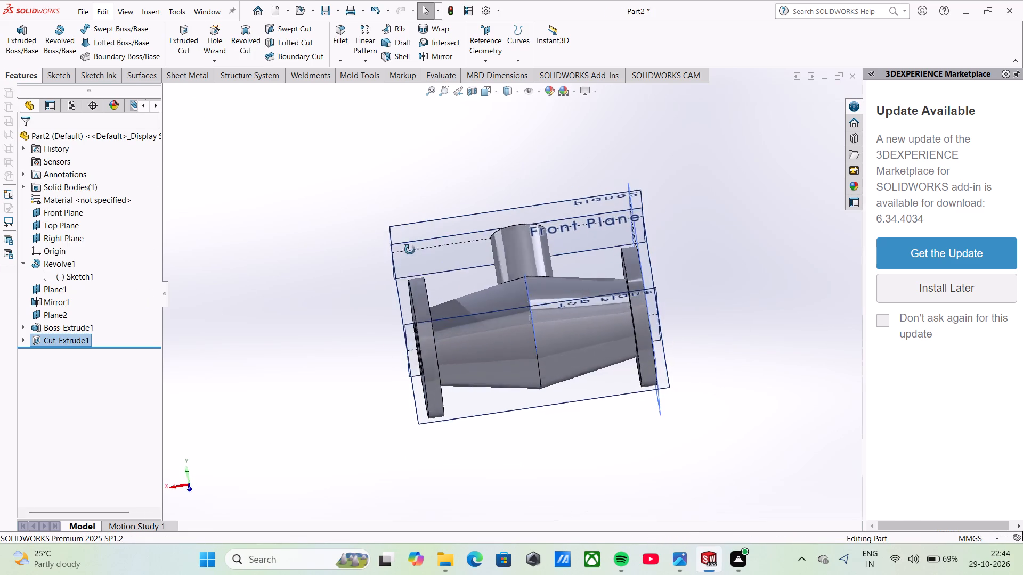
Sketch a center rectangle about 194 × 156 mm on the offset plane at the neck's top, centred on the neck's axis.
{"action": "middle_click_drag", "start_coordinate": [410, 250], "coordinate": [322, 335]}
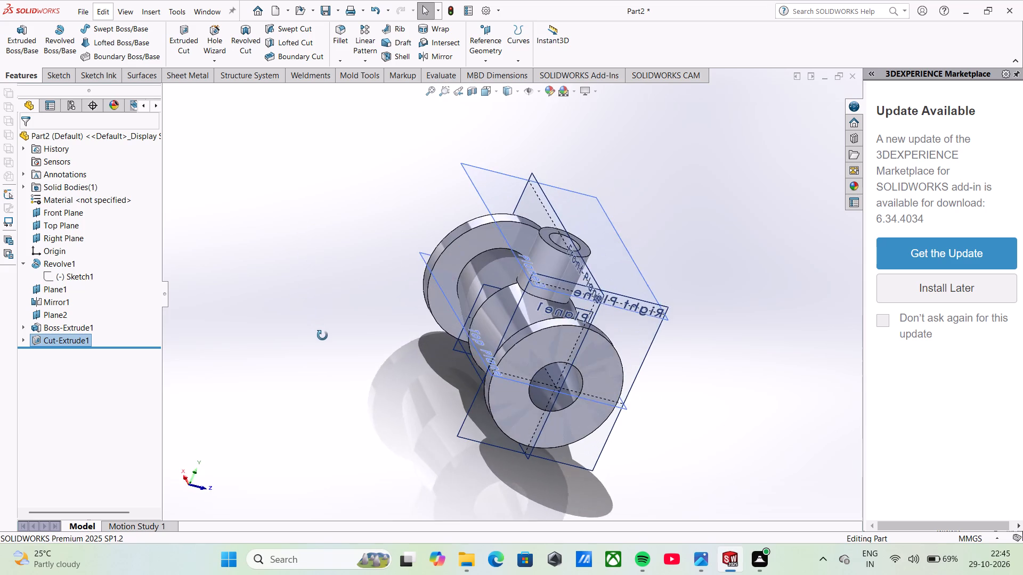
{"action": "middle_click_drag", "start_coordinate": [322, 335], "coordinate": [317, 335]}
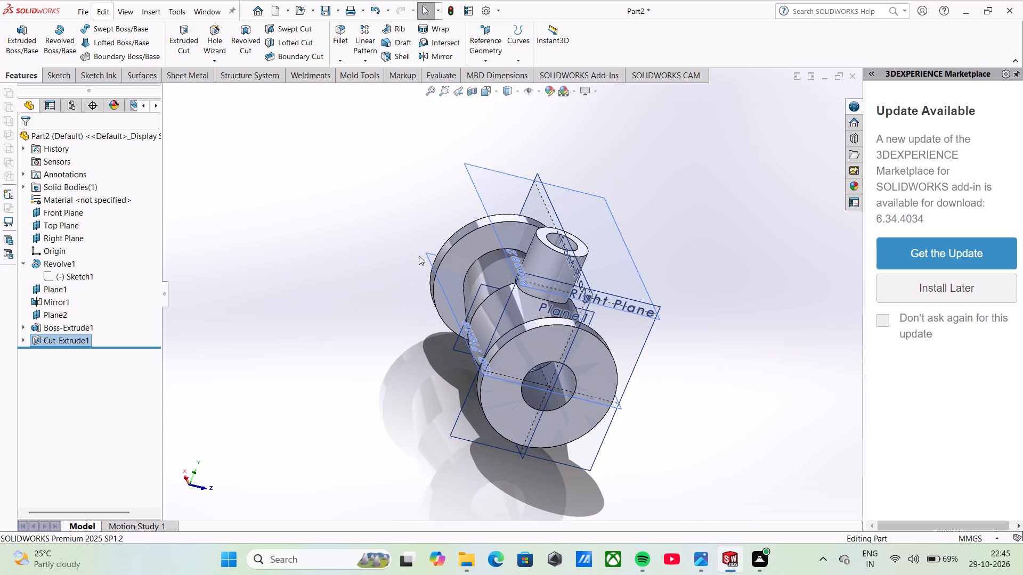
{"action": "left_click", "coordinate": [619, 229]}
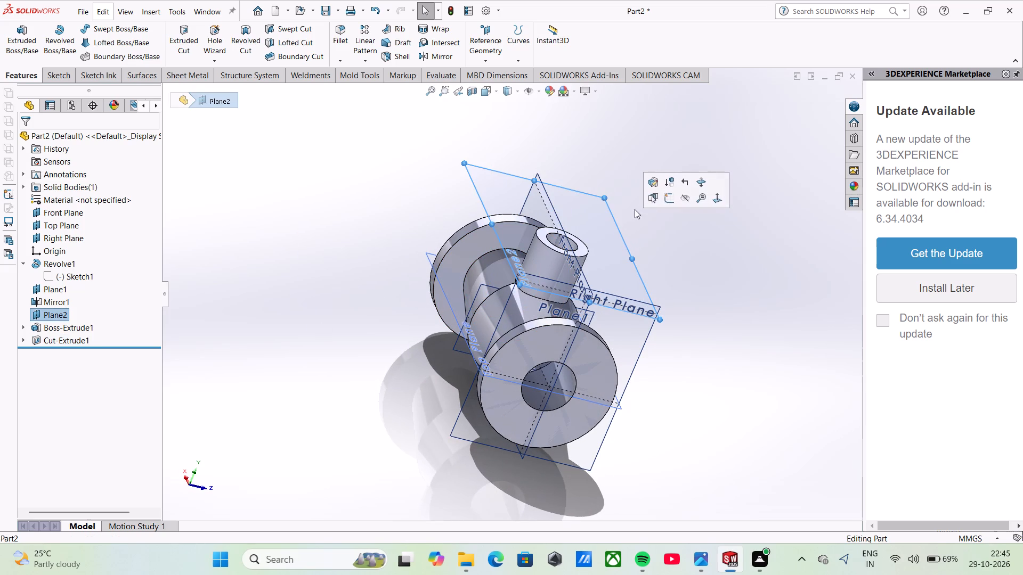
{"action": "left_click", "coordinate": [665, 194]}
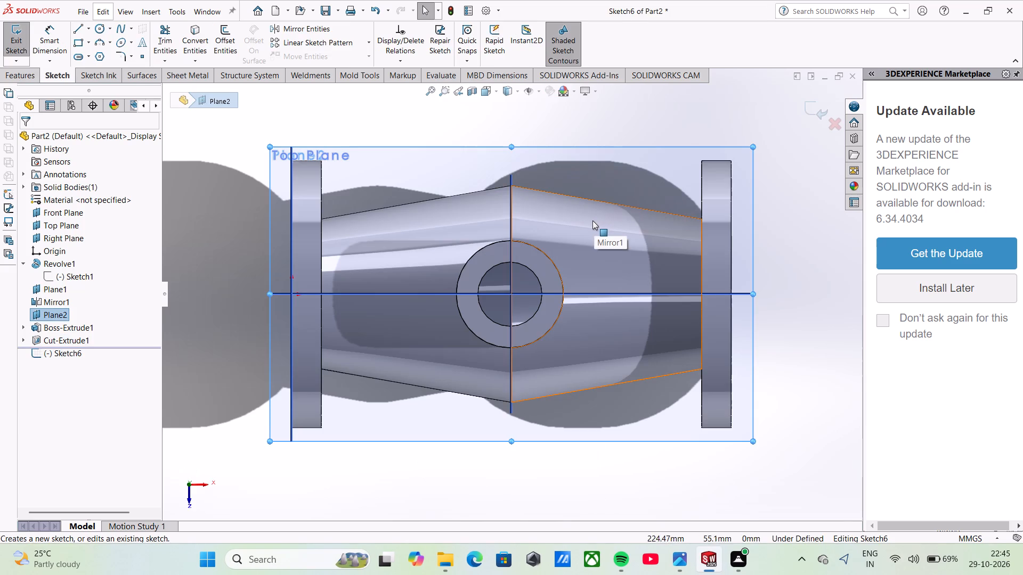
{"action": "left_click", "coordinate": [91, 46]}
{"action": "left_click", "coordinate": [96, 75]}
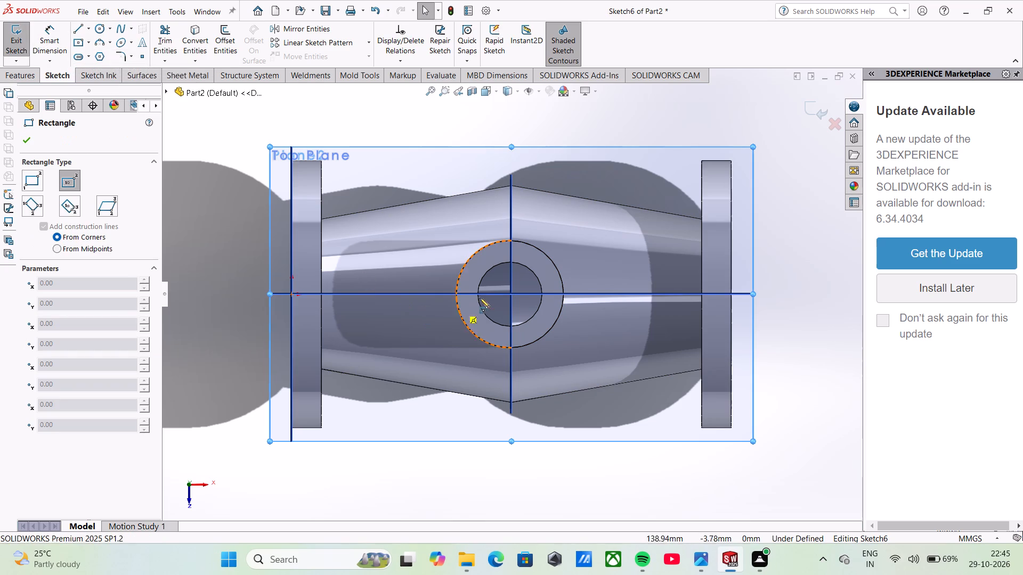
{"action": "left_click", "coordinate": [510, 294]}
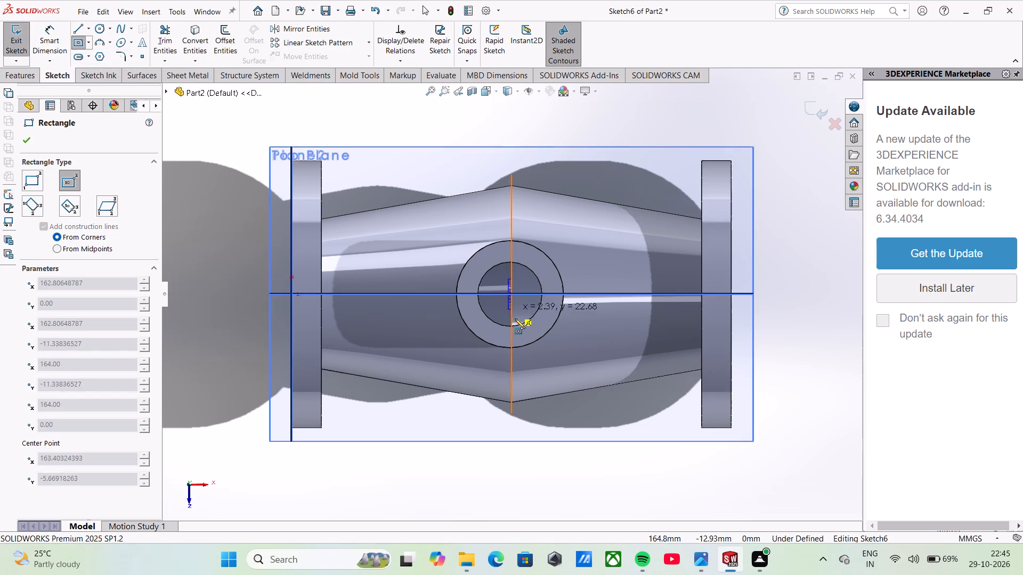
{"action": "left_click", "coordinate": [640, 398]}
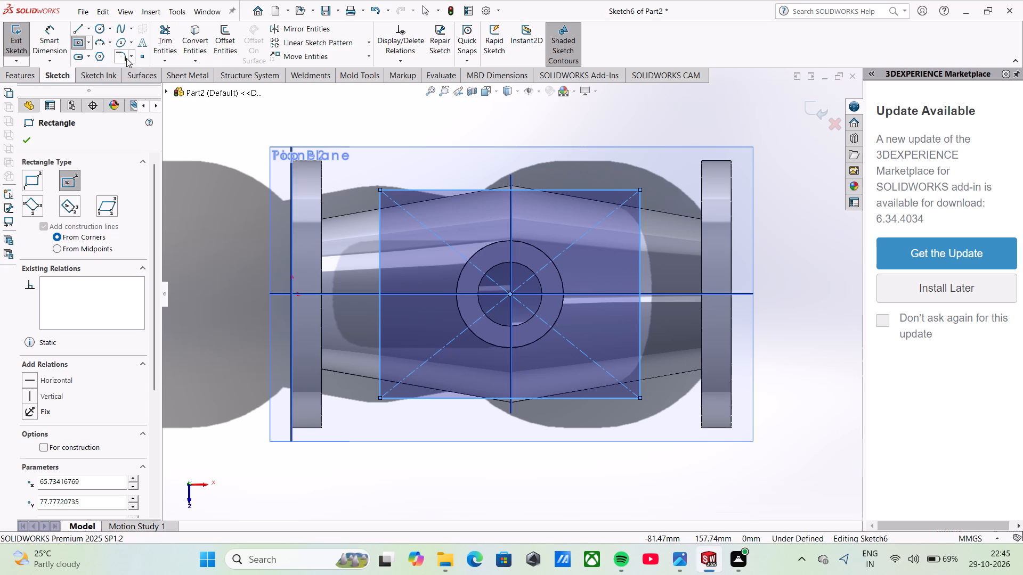
Round all four corners of the rectangle with 20 mm sketch fillets.
{"action": "left_click", "coordinate": [126, 57]}
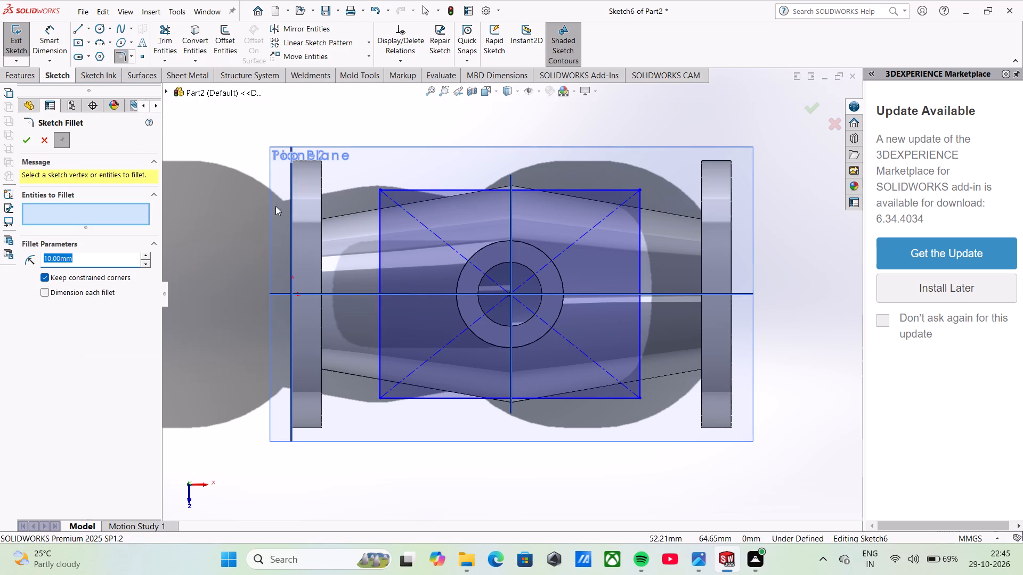
{"action": "type", "text": "20"}
{"action": "key", "text": "Return"}
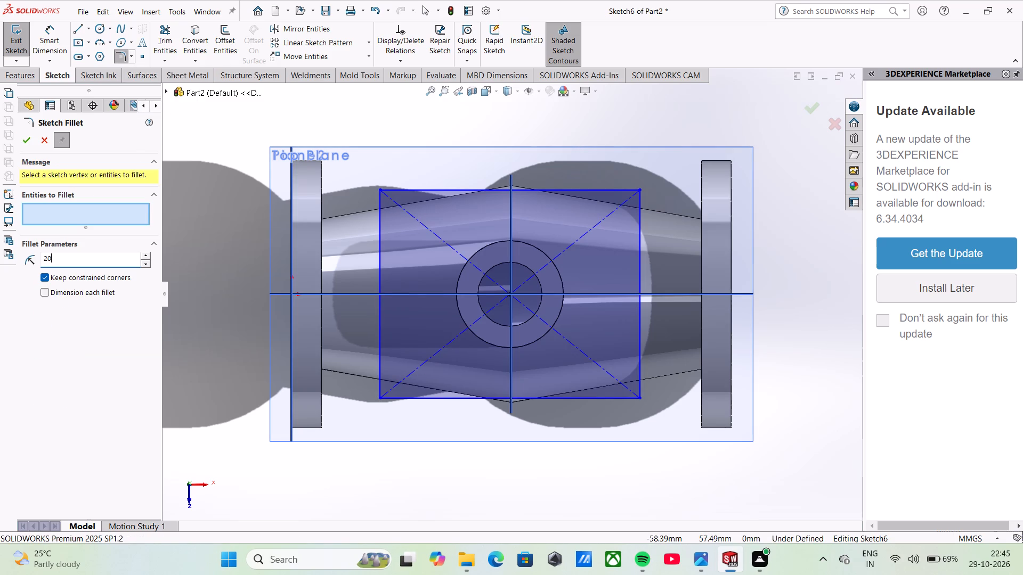
{"action": "left_click", "coordinate": [381, 208]}
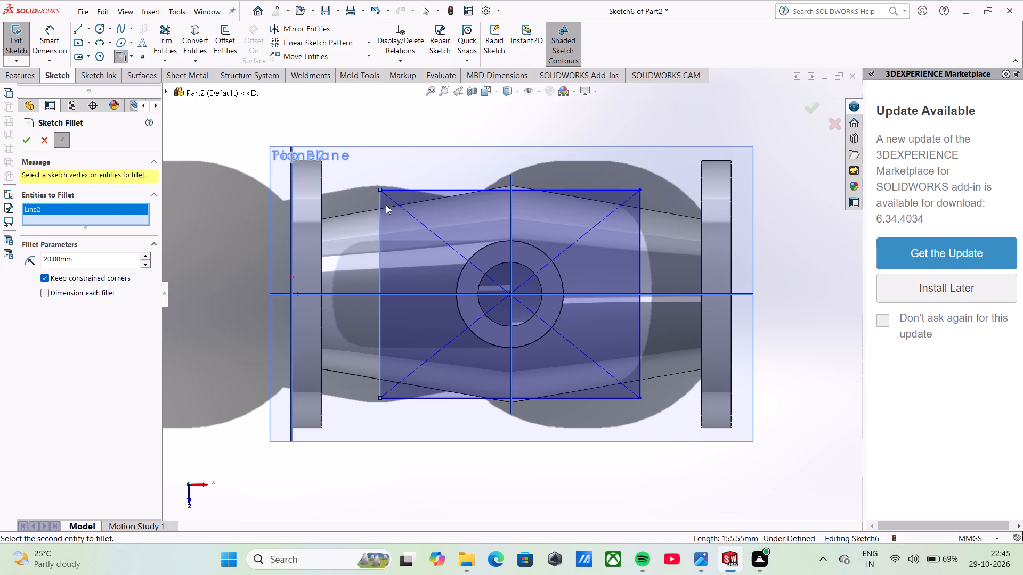
{"action": "left_click", "coordinate": [402, 191]}
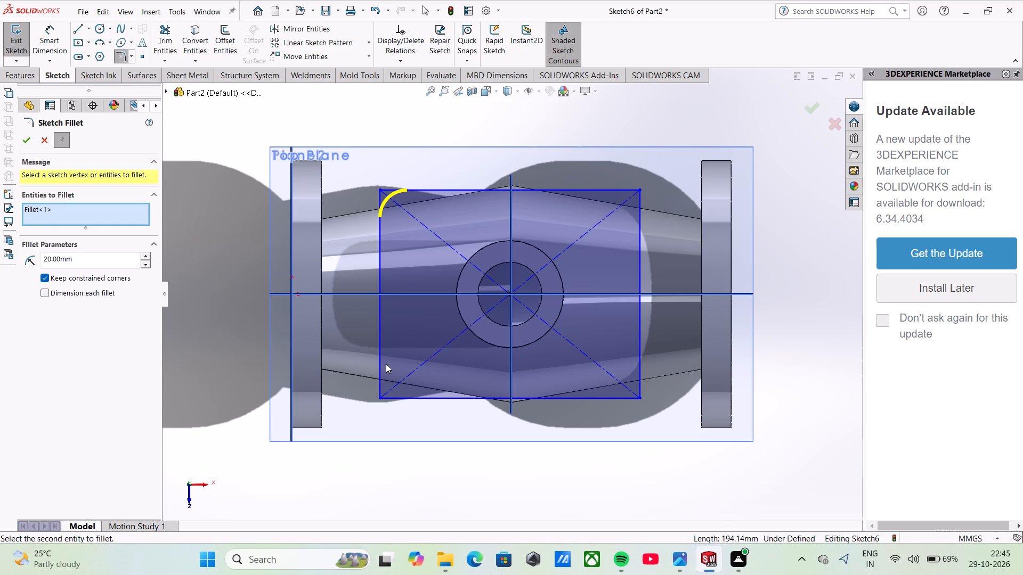
{"action": "left_click", "coordinate": [381, 361]}
{"action": "left_click", "coordinate": [417, 398]}
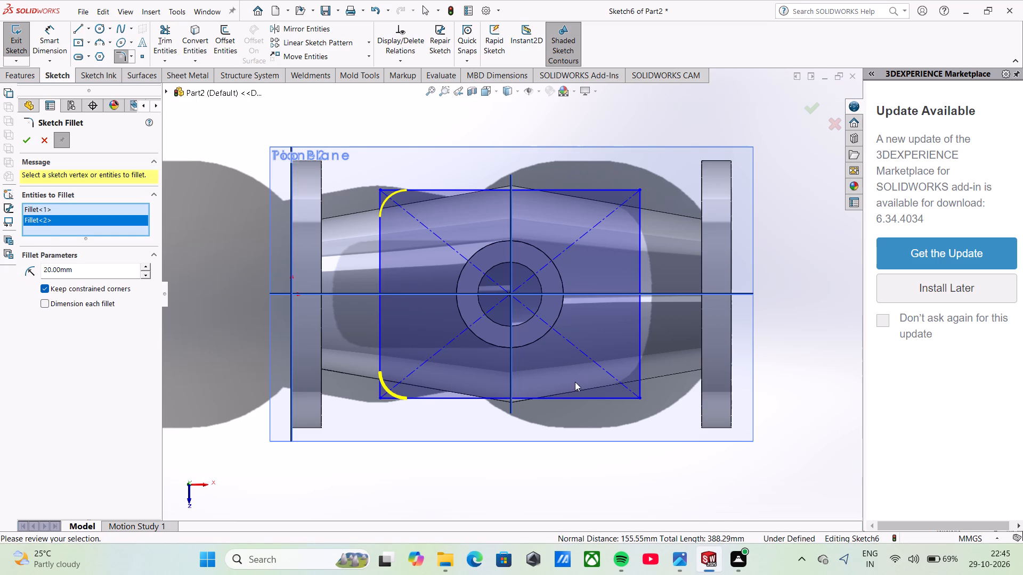
{"action": "left_click", "coordinate": [640, 344]}
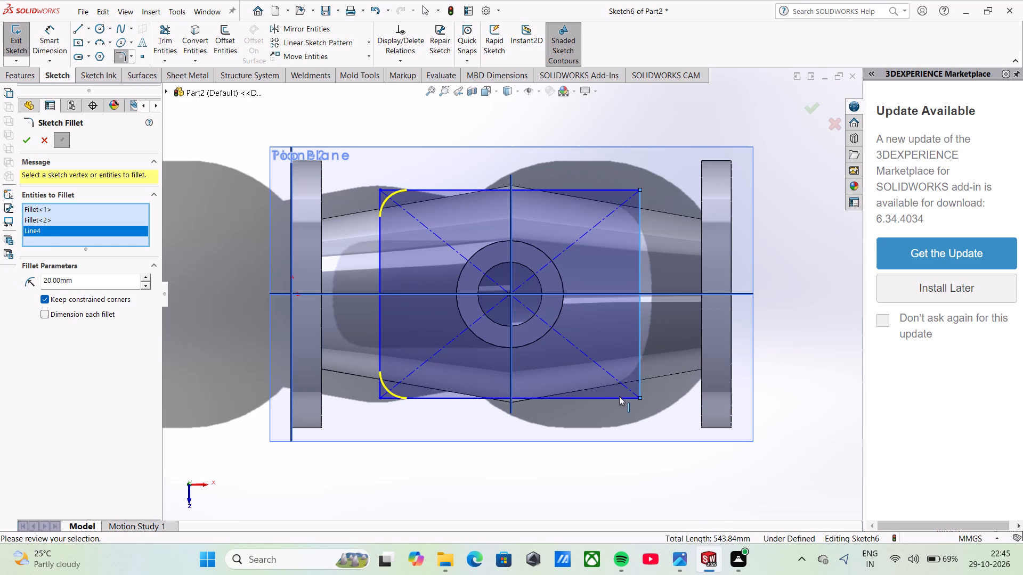
{"action": "left_click", "coordinate": [616, 398]}
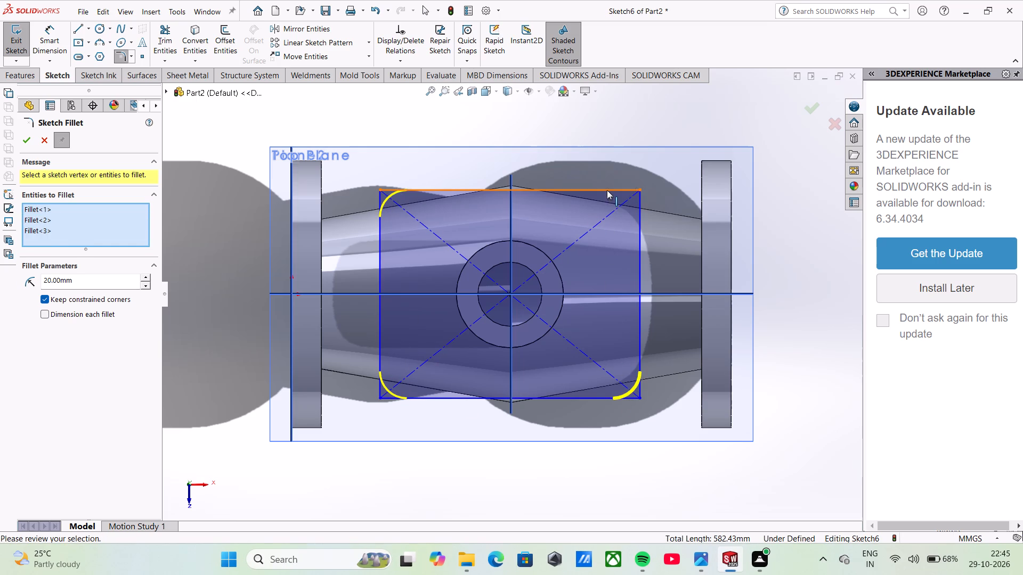
{"action": "left_click", "coordinate": [607, 190]}
{"action": "left_click", "coordinate": [637, 226]}
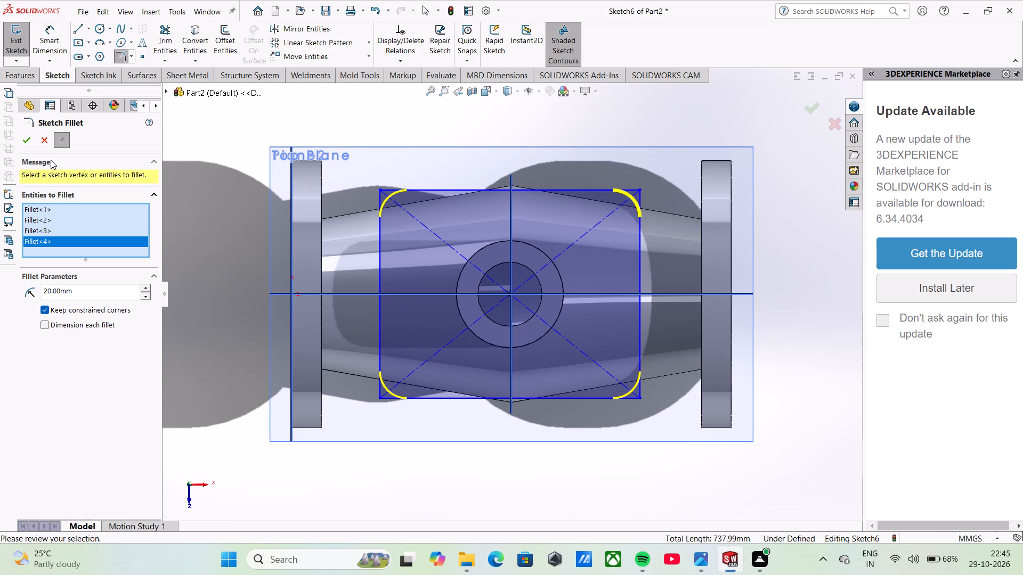
{"action": "left_click", "coordinate": [29, 144]}
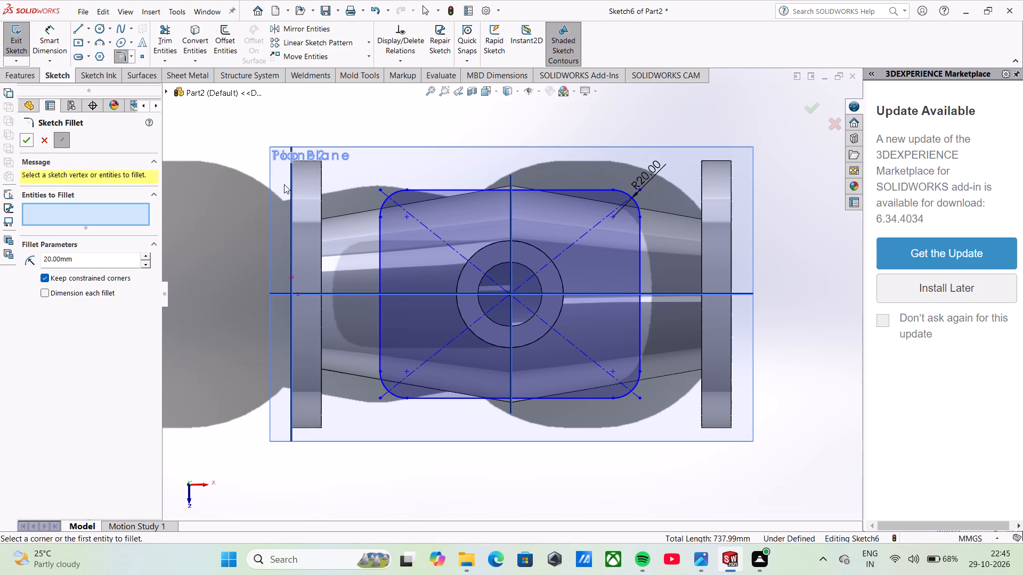
Sketch a circle inside the rounded rectangle, centred on the neck's axis, and set its diameter to 55 mm.
{"action": "scroll", "coordinate": [426, 280], "scroll_direction": "down", "scroll_amount": 1}
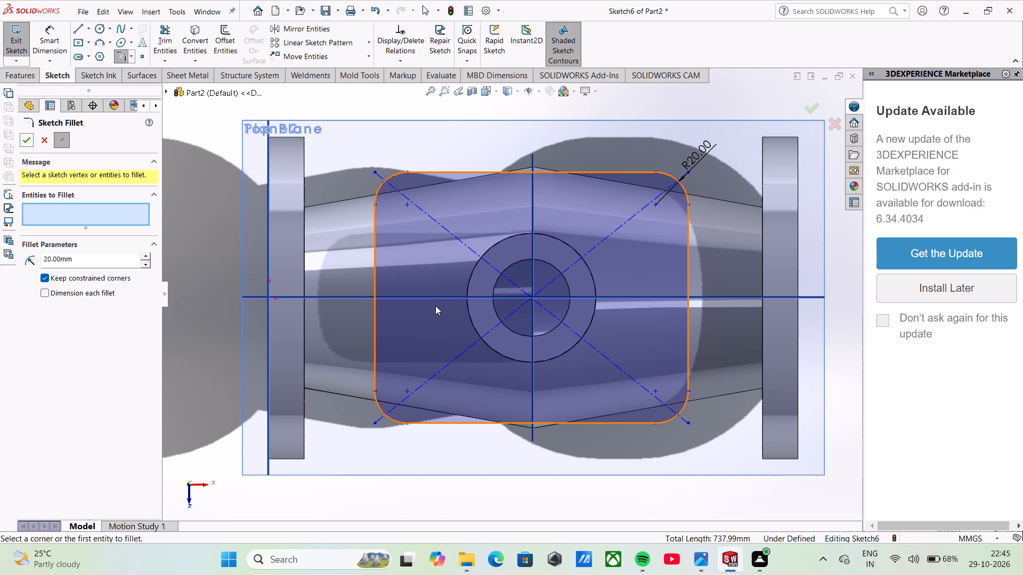
{"action": "middle_click_drag", "start_coordinate": [435, 306], "coordinate": [431, 231]}
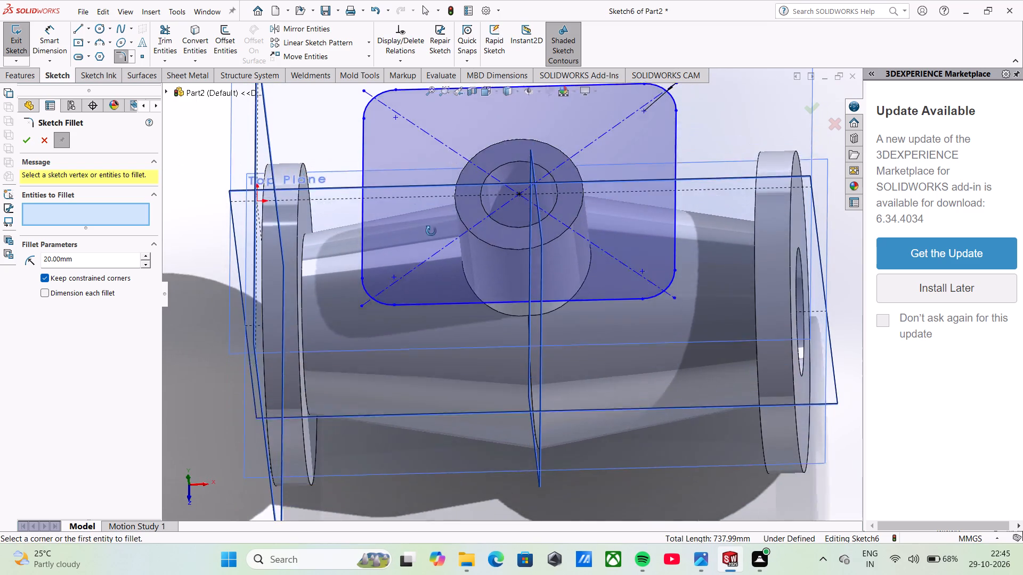
{"action": "middle_click_drag", "start_coordinate": [431, 231], "coordinate": [429, 247]}
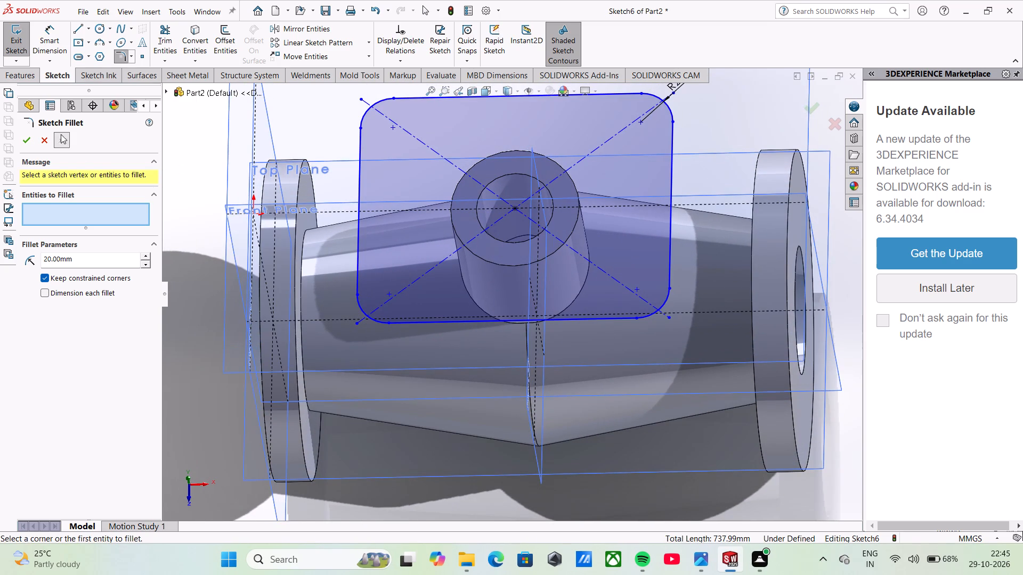
{"action": "left_click", "coordinate": [95, 29]}
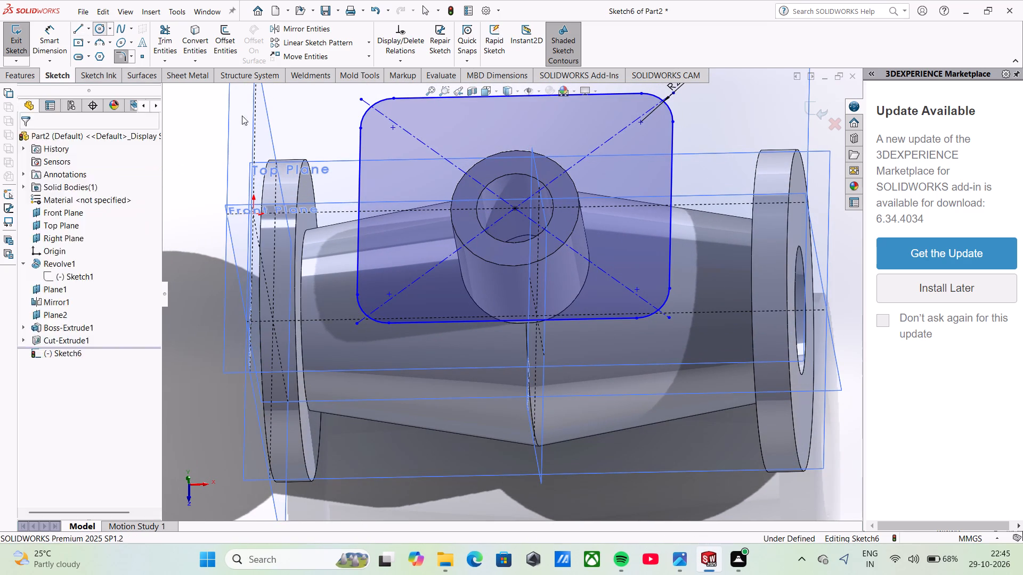
{"action": "left_click", "coordinate": [515, 209]}
{"action": "left_click", "coordinate": [521, 282]}
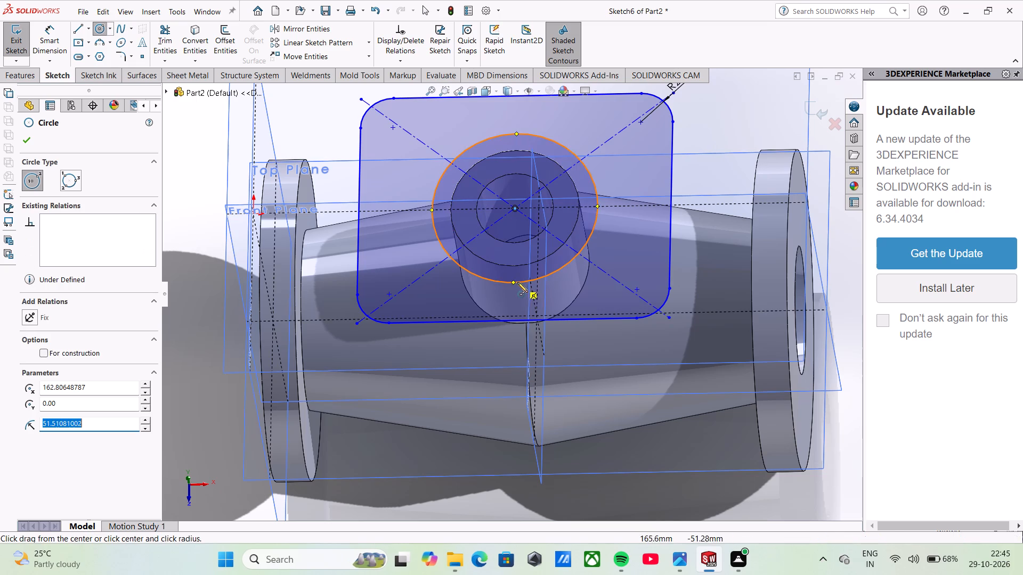
{"action": "left_click", "coordinate": [37, 43]}
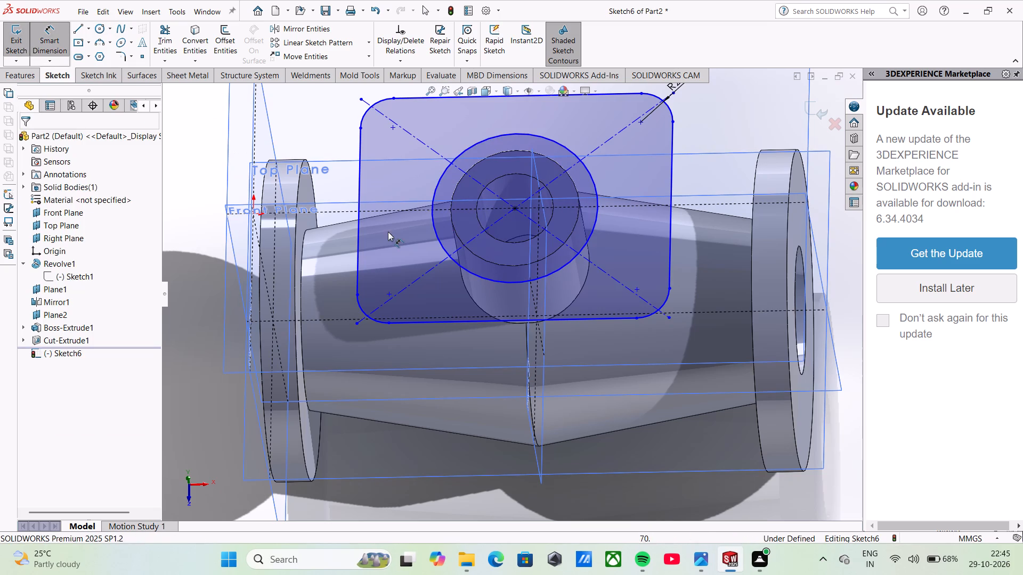
{"action": "left_click", "coordinate": [437, 232]}
{"action": "left_click", "coordinate": [341, 319]}
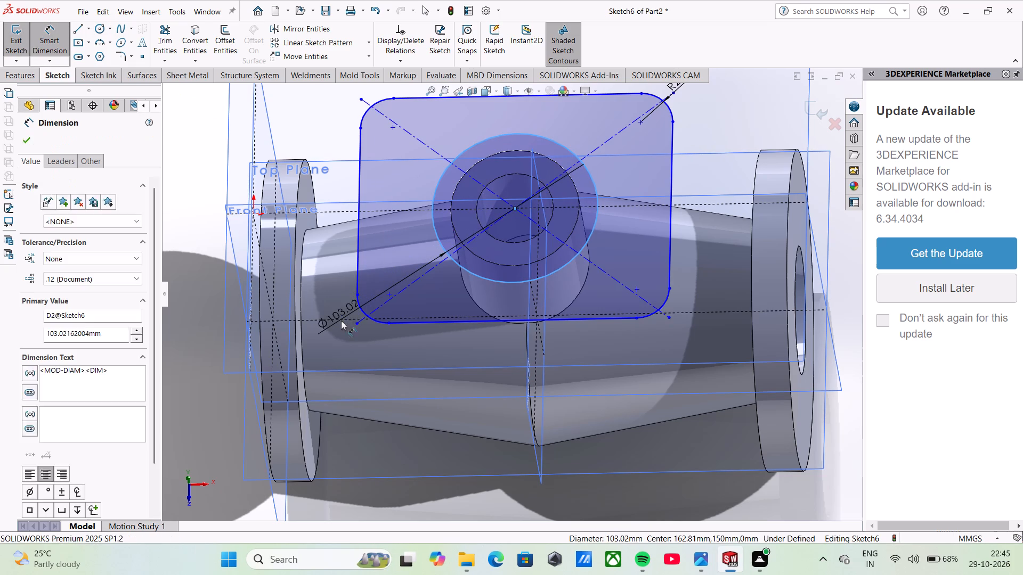
{"action": "type", "text": "55"}
{"action": "key", "text": "Return"}
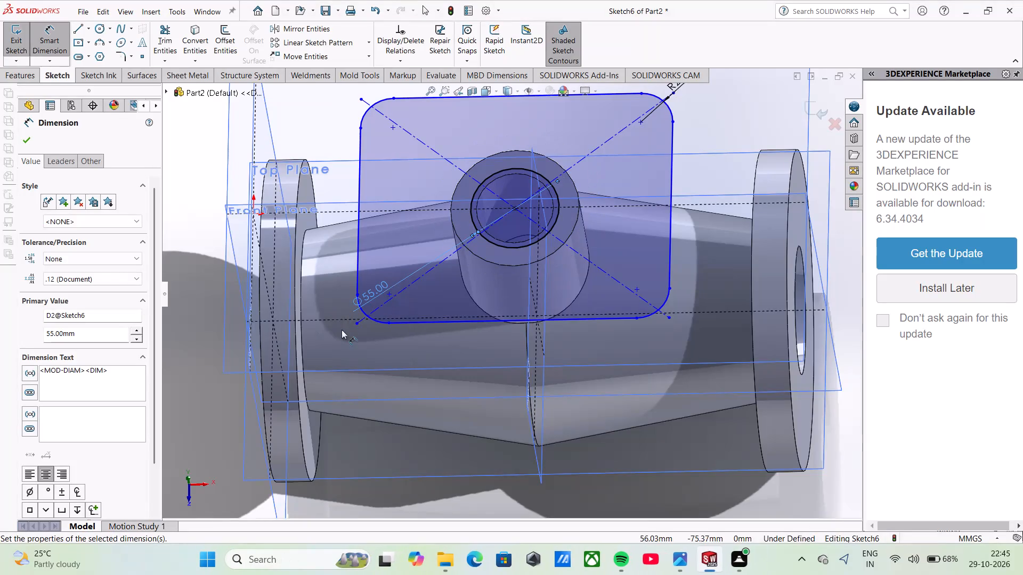
{"action": "middle_click_drag", "start_coordinate": [452, 289], "coordinate": [458, 207]}
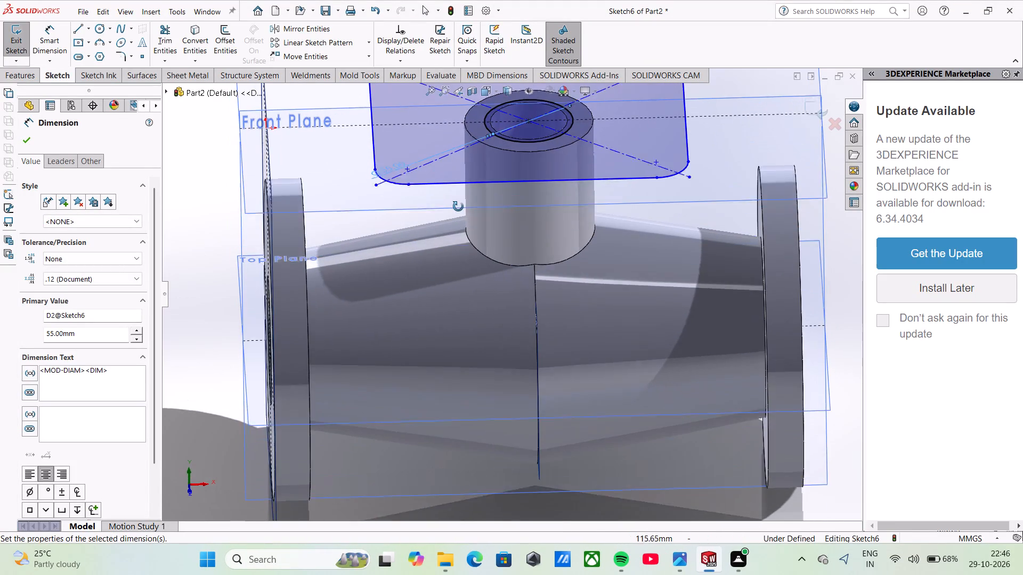
{"action": "middle_click_drag", "start_coordinate": [458, 207], "coordinate": [457, 218]}
{"action": "scroll", "coordinate": [457, 218], "scroll_direction": "up", "scroll_amount": 1}
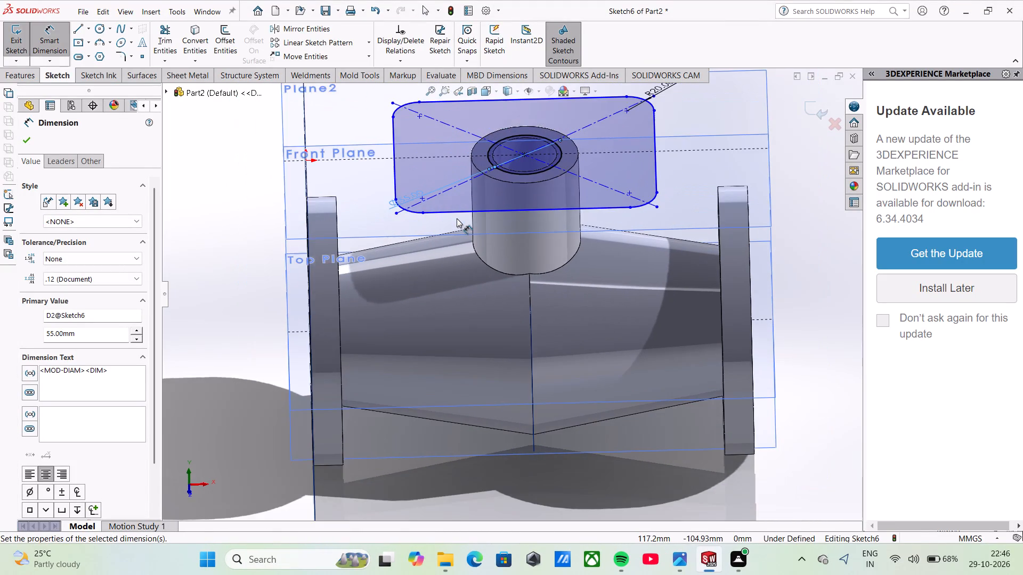
{"action": "scroll", "coordinate": [457, 218], "scroll_direction": "up", "scroll_amount": 1}
{"action": "middle_click_drag", "start_coordinate": [466, 236], "coordinate": [465, 342]}
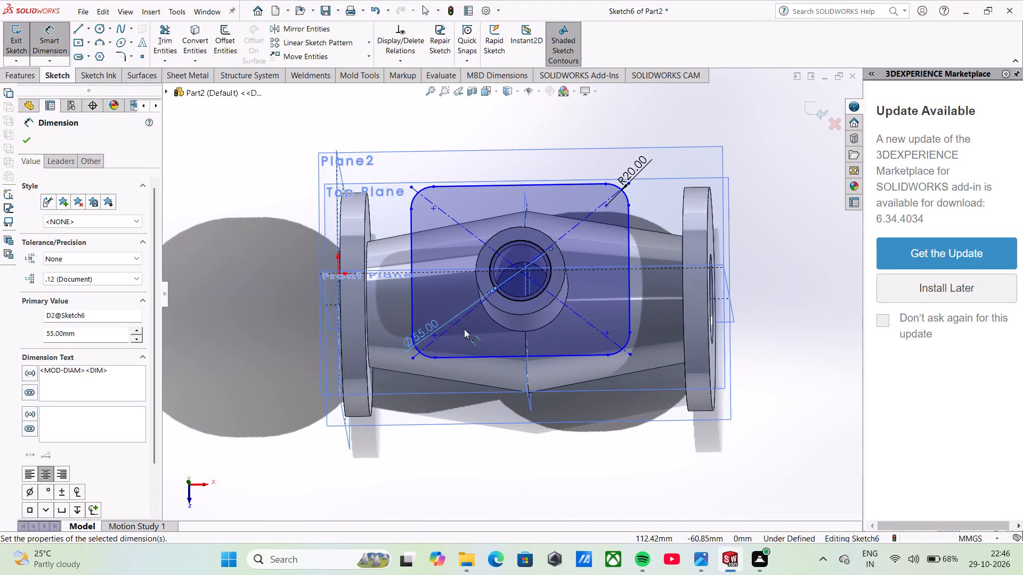
{"action": "scroll", "coordinate": [515, 281], "scroll_direction": "down", "scroll_amount": 3}
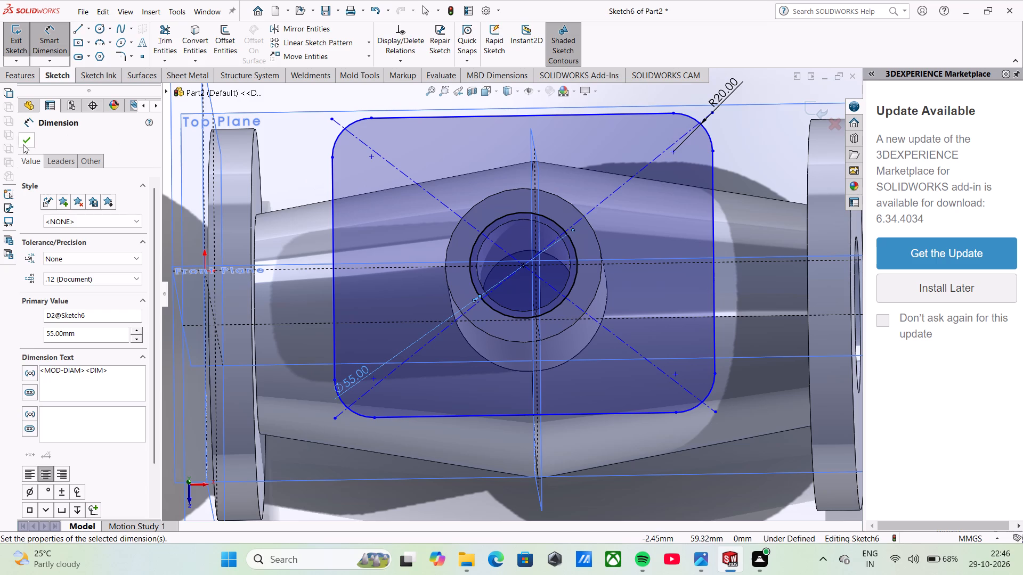
{"action": "left_click", "coordinate": [23, 145]}
Extrude the rounded rectangle with its 55 mm hole upward from the neck's top to a blind depth of 135 mm.
{"action": "scroll", "coordinate": [689, 325], "scroll_direction": "up", "scroll_amount": 3}
{"action": "middle_click_drag", "start_coordinate": [605, 318], "coordinate": [605, 341]}
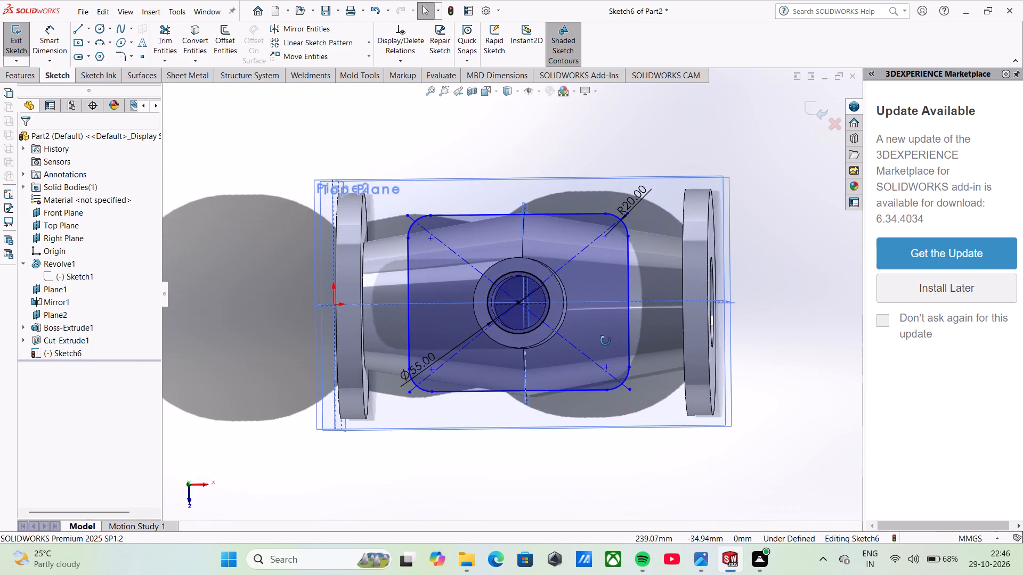
{"action": "middle_click_drag", "start_coordinate": [605, 341], "coordinate": [610, 221]}
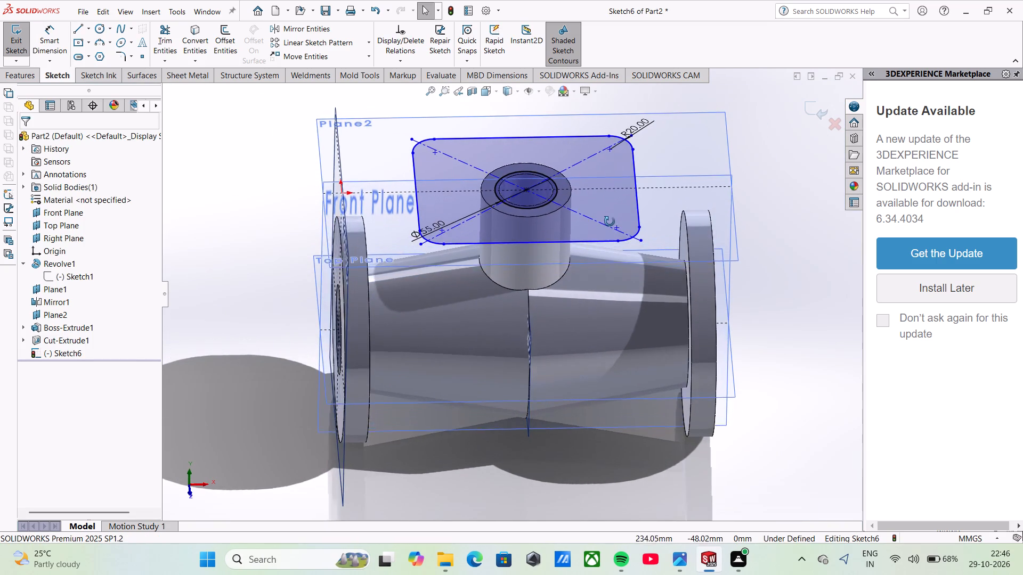
{"action": "middle_click_drag", "start_coordinate": [610, 221], "coordinate": [602, 207]}
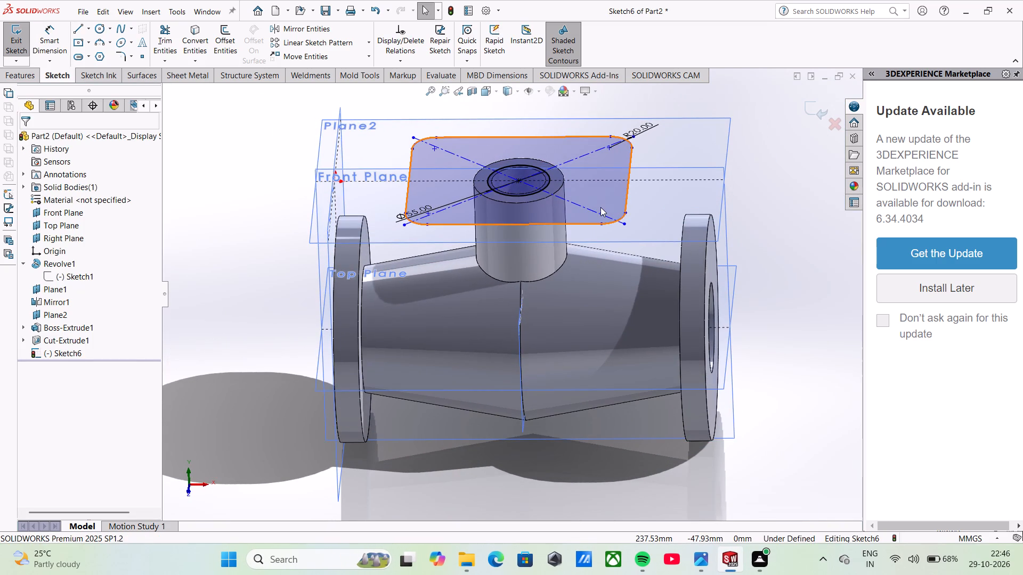
{"action": "left_click", "coordinate": [10, 77]}
{"action": "left_click", "coordinate": [26, 51]}
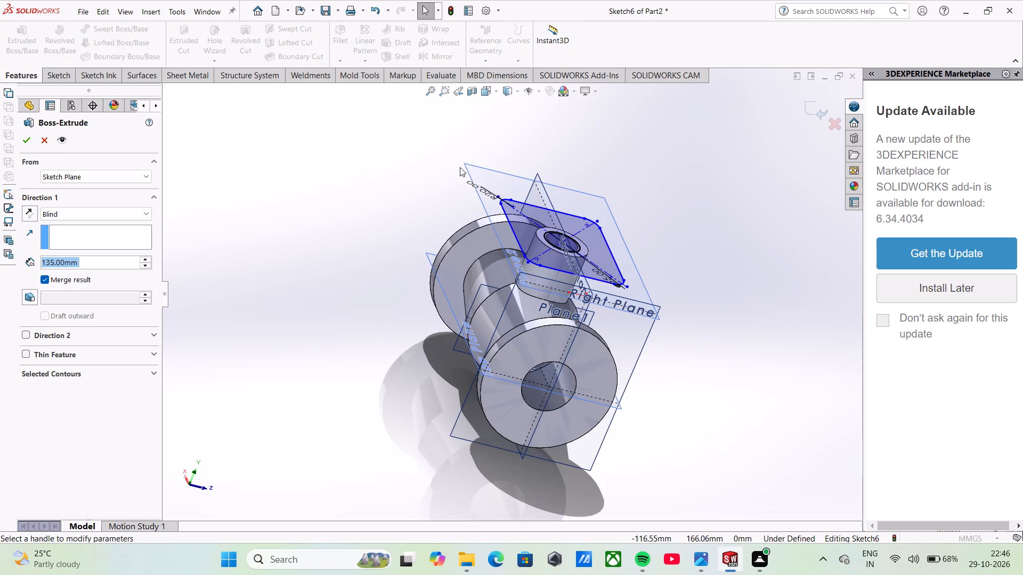
{"action": "middle_click_drag", "start_coordinate": [565, 257], "coordinate": [540, 316]}
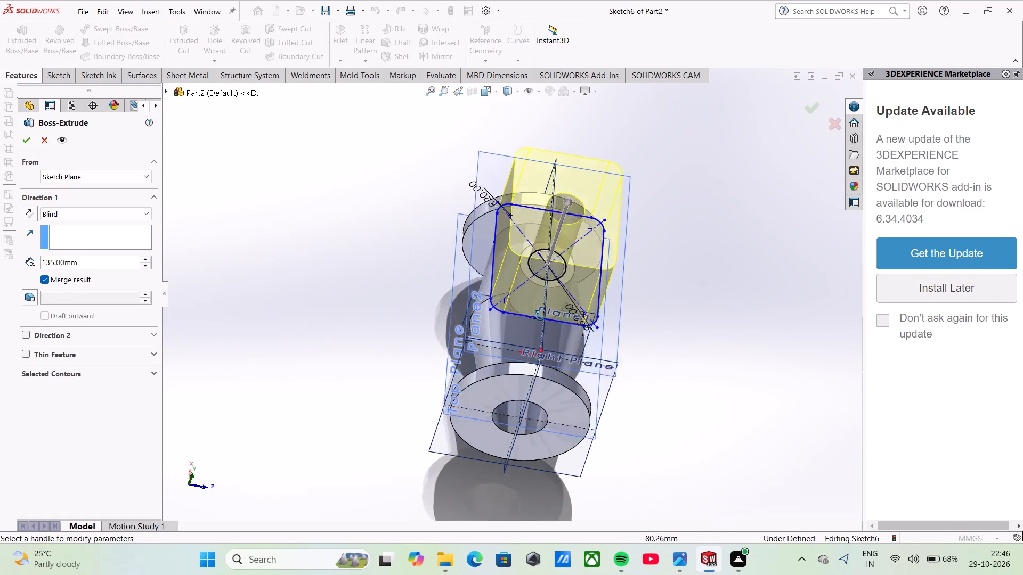
{"action": "middle_click_drag", "start_coordinate": [540, 316], "coordinate": [541, 220]}
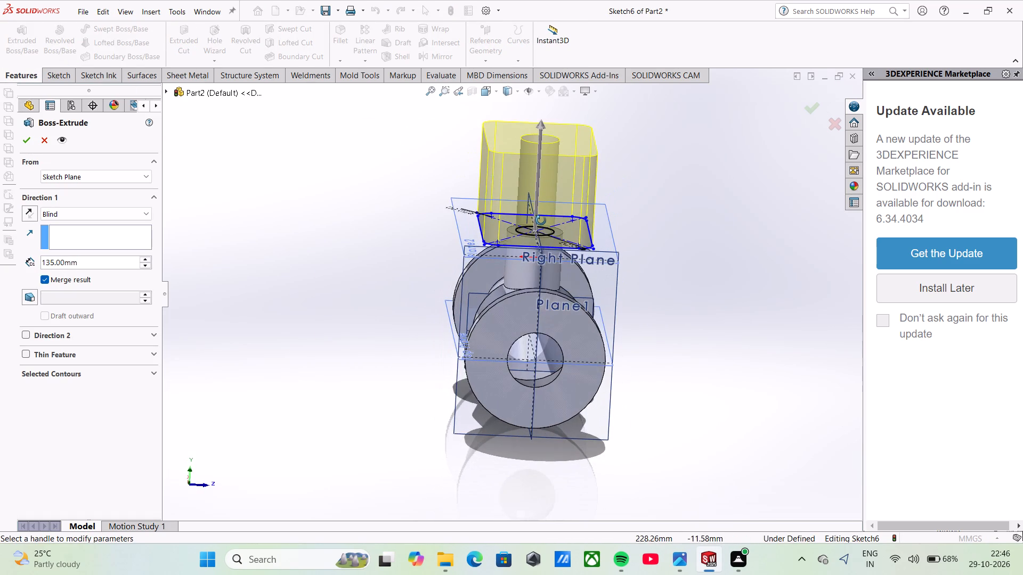
{"action": "middle_click_drag", "start_coordinate": [541, 220], "coordinate": [538, 226]}
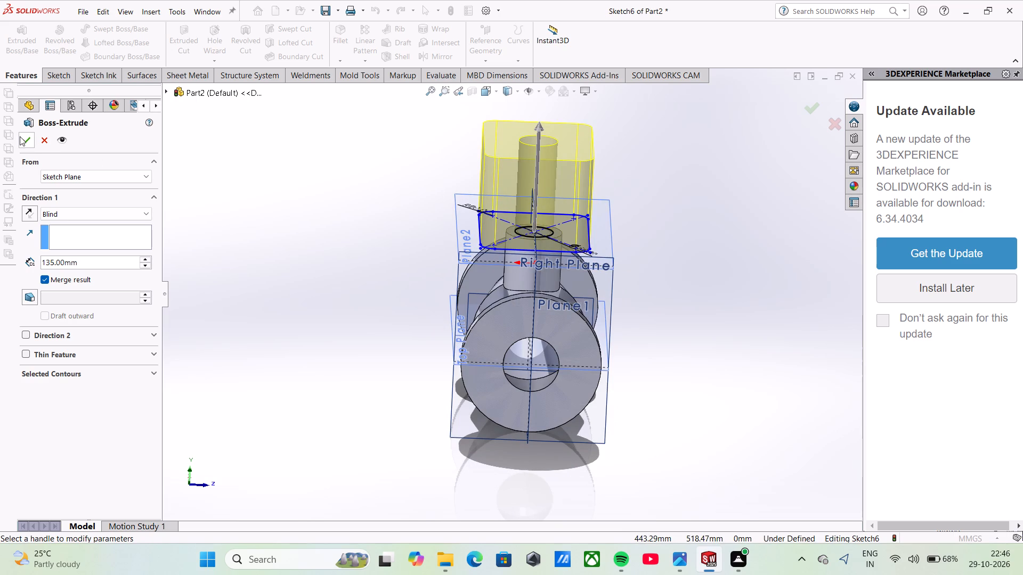
{"action": "left_click", "coordinate": [20, 136]}
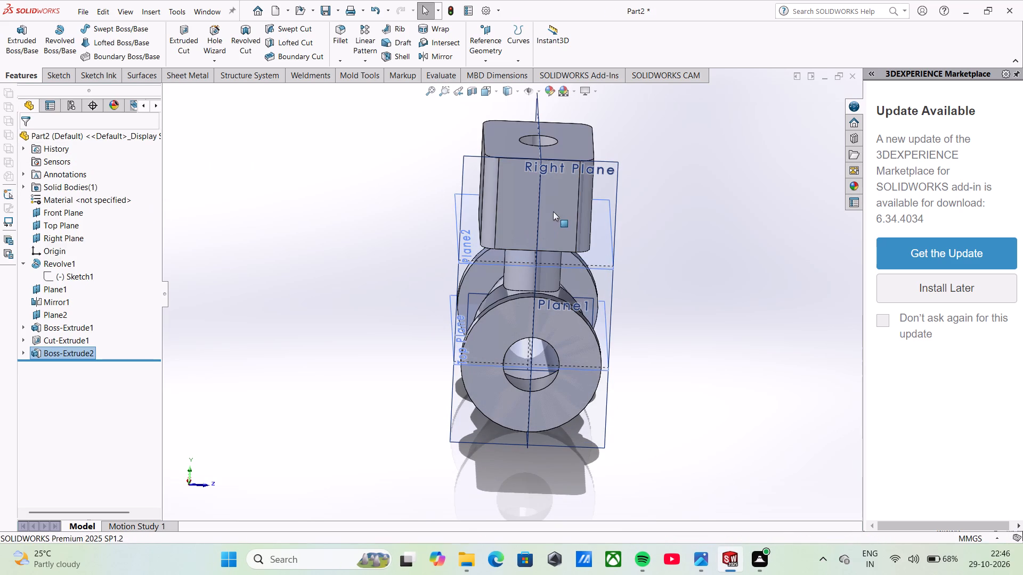
Edit the rounded rectangular flange's extrusion and set its blind depth to 35 mm.
{"action": "right_click", "coordinate": [521, 213]}
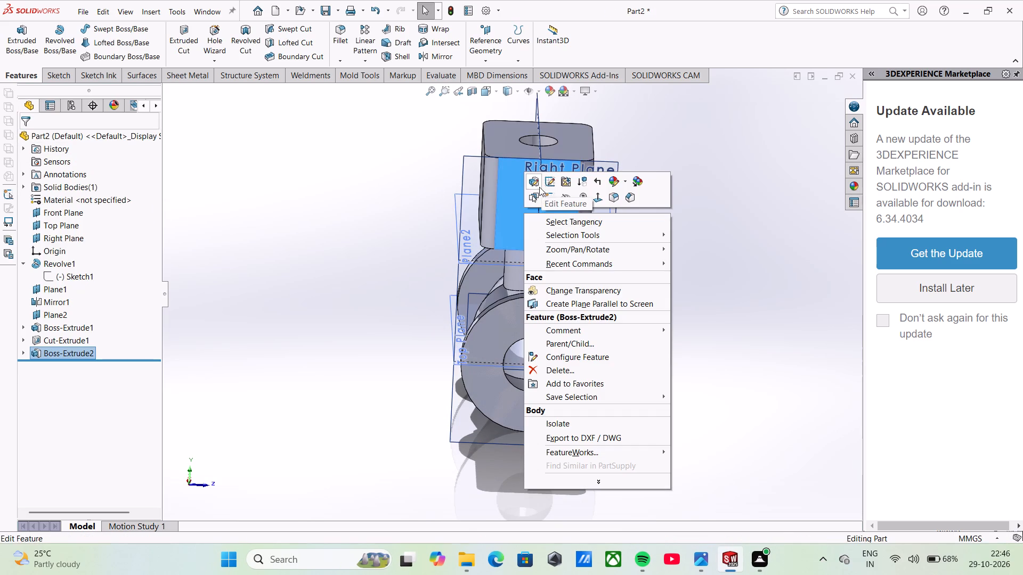
{"action": "left_click", "coordinate": [538, 186]}
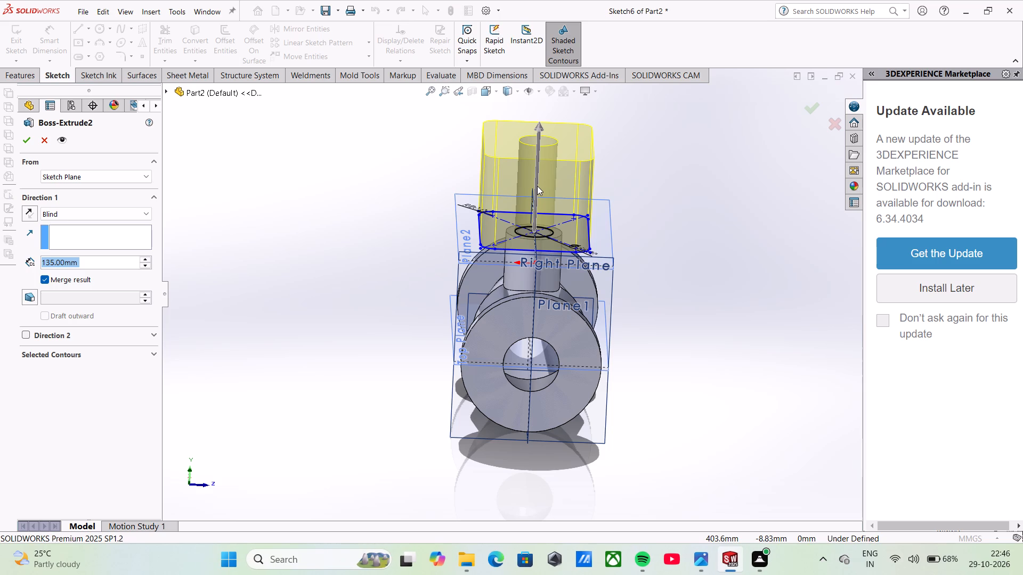
{"action": "type", "text": "35"}
{"action": "key", "text": "Return"}
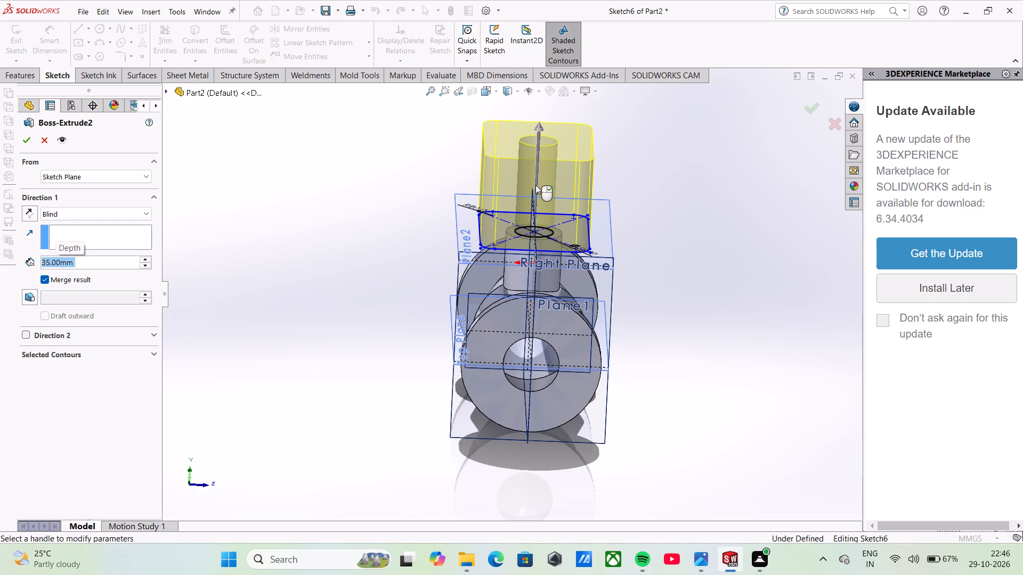
{"action": "left_click", "coordinate": [21, 135]}
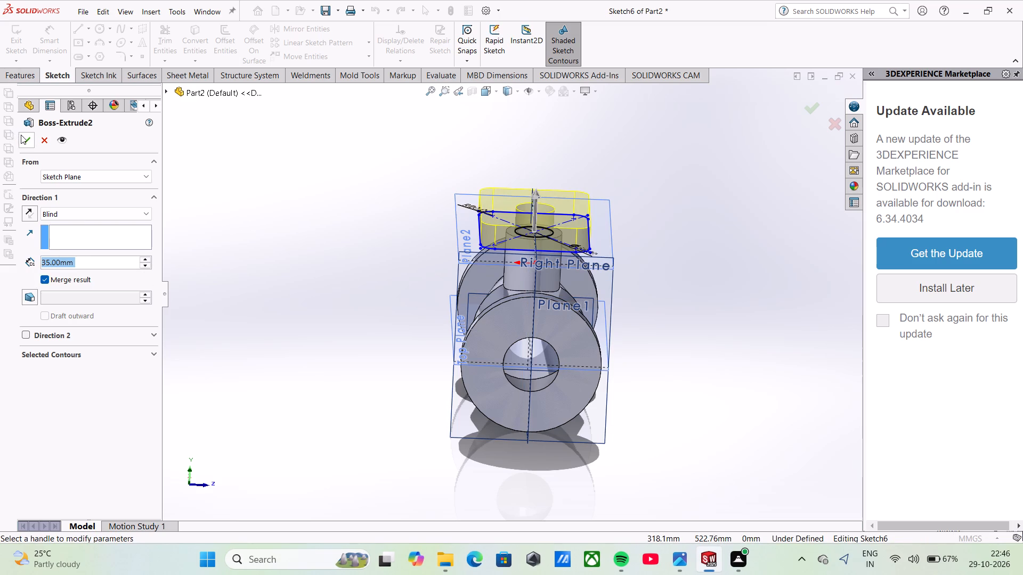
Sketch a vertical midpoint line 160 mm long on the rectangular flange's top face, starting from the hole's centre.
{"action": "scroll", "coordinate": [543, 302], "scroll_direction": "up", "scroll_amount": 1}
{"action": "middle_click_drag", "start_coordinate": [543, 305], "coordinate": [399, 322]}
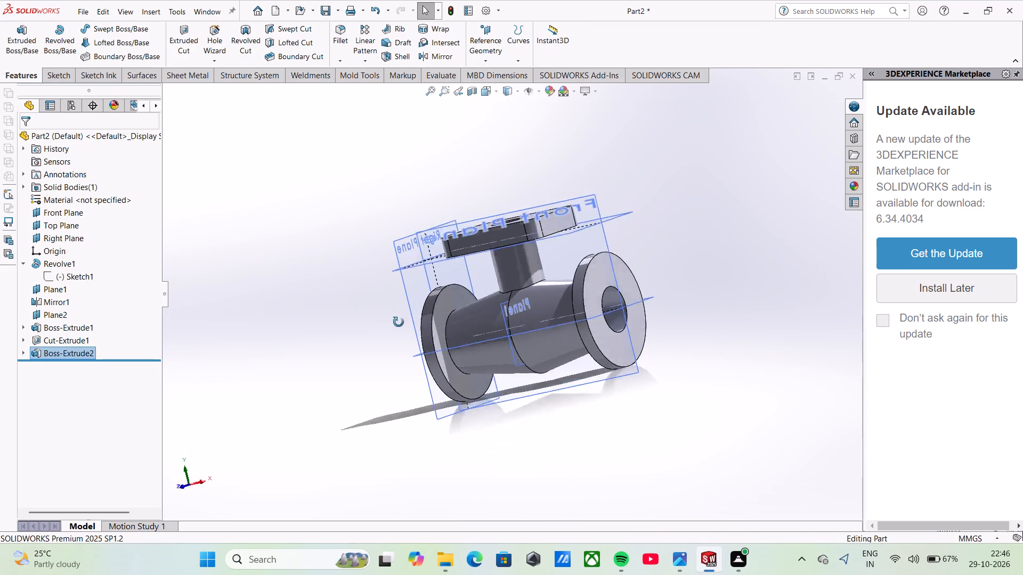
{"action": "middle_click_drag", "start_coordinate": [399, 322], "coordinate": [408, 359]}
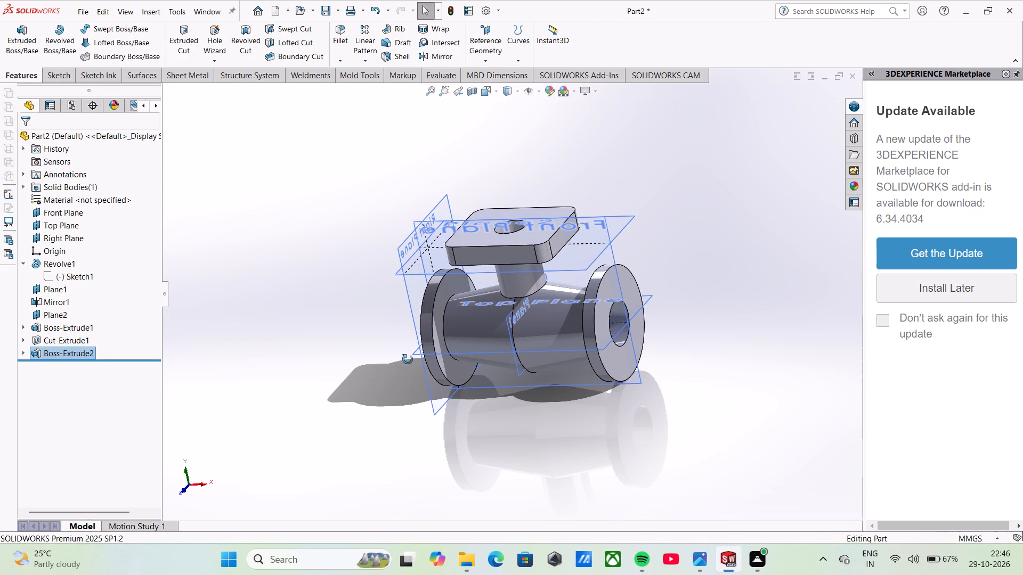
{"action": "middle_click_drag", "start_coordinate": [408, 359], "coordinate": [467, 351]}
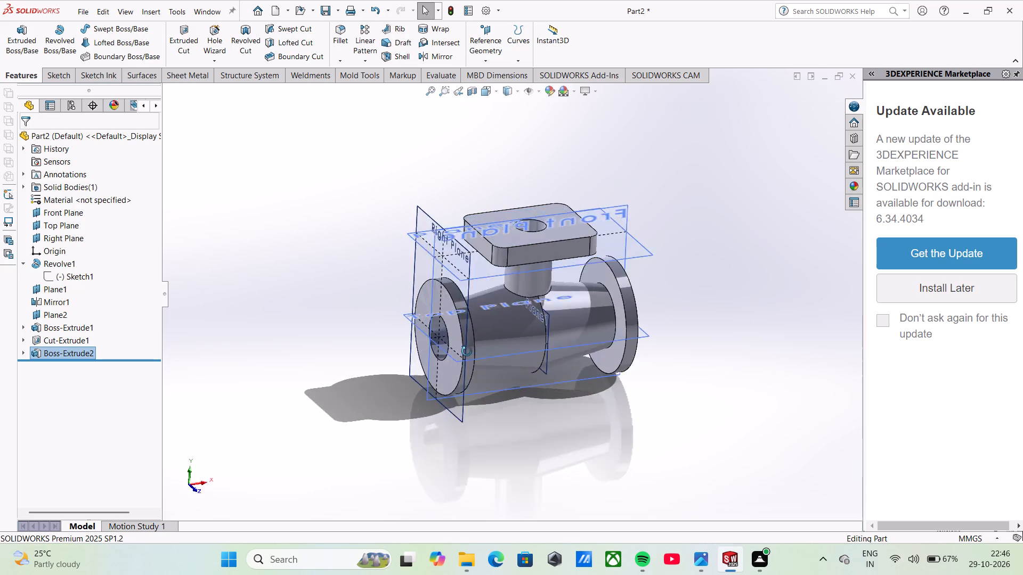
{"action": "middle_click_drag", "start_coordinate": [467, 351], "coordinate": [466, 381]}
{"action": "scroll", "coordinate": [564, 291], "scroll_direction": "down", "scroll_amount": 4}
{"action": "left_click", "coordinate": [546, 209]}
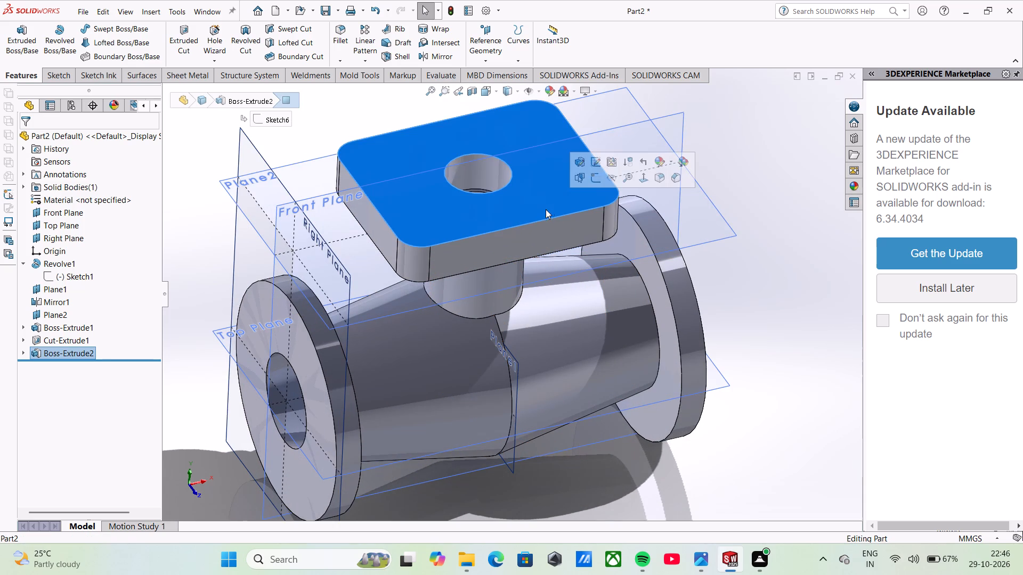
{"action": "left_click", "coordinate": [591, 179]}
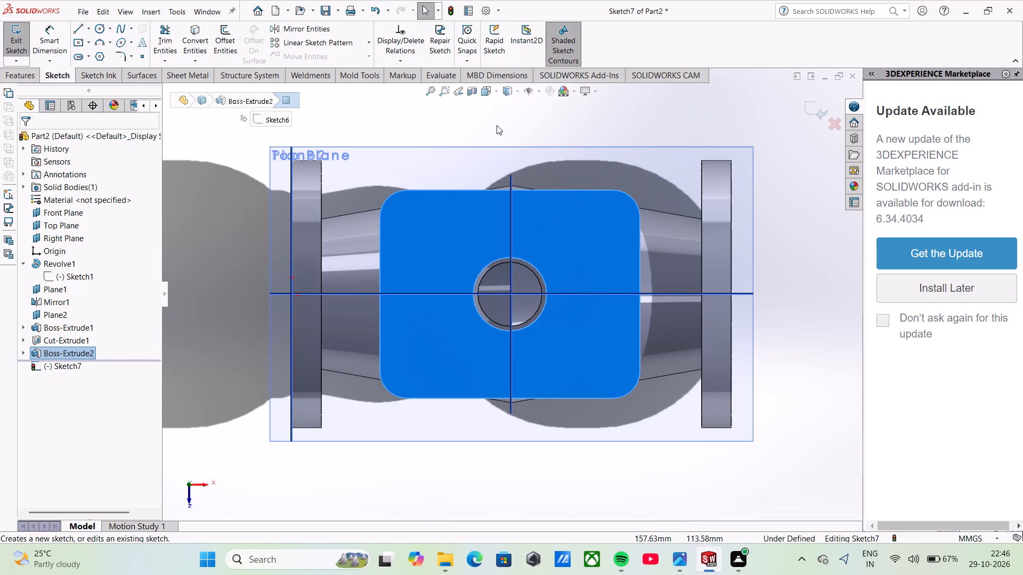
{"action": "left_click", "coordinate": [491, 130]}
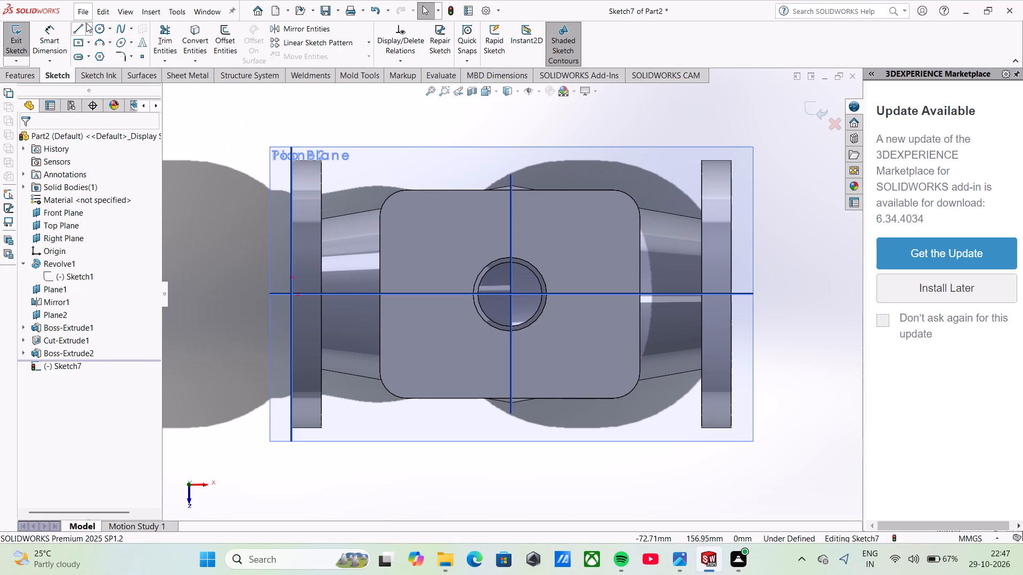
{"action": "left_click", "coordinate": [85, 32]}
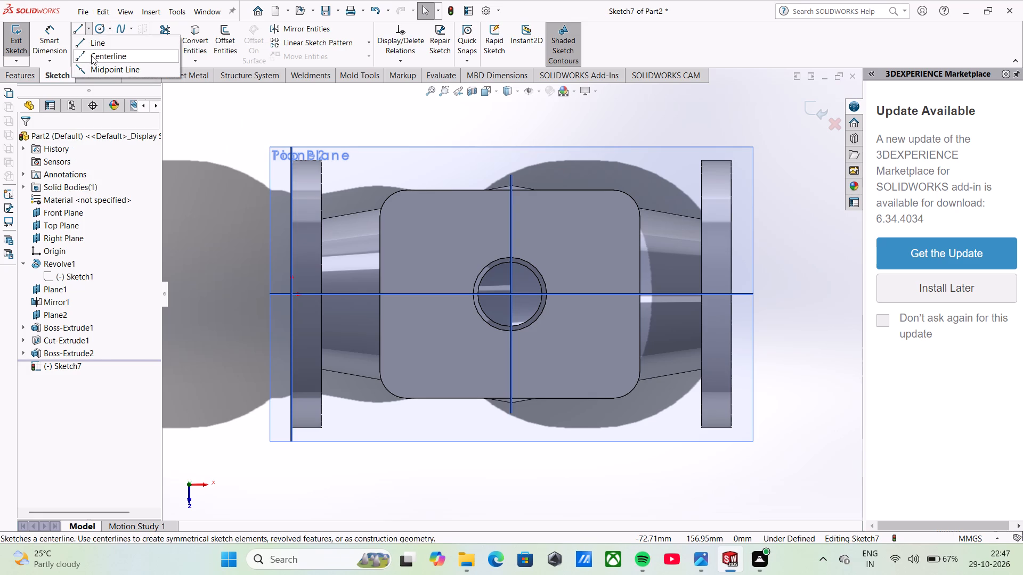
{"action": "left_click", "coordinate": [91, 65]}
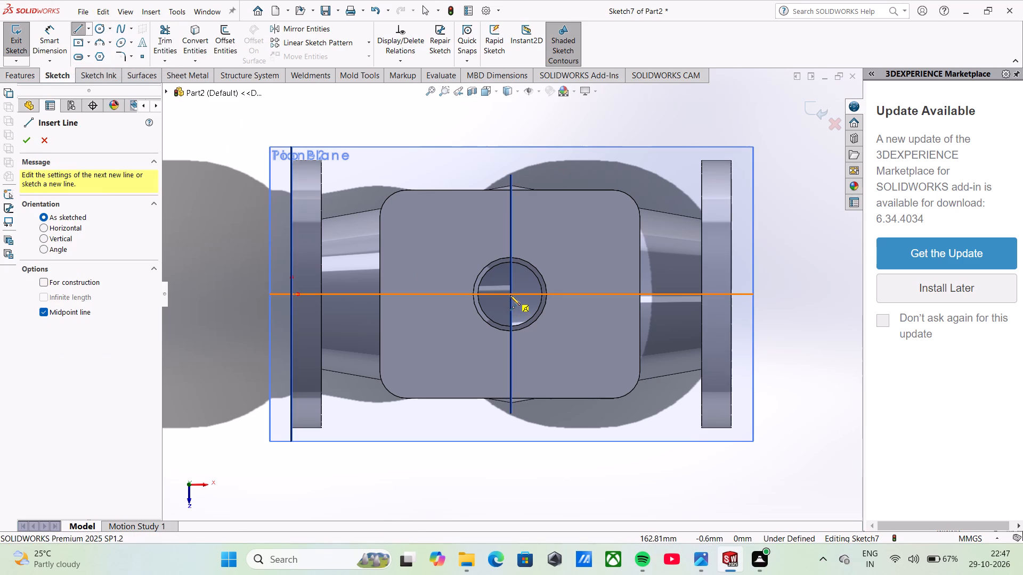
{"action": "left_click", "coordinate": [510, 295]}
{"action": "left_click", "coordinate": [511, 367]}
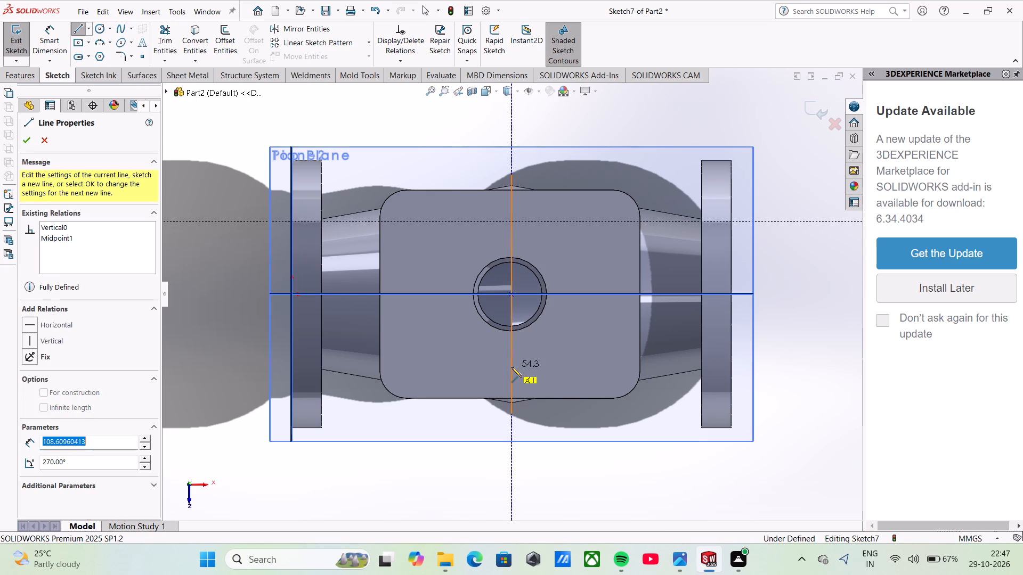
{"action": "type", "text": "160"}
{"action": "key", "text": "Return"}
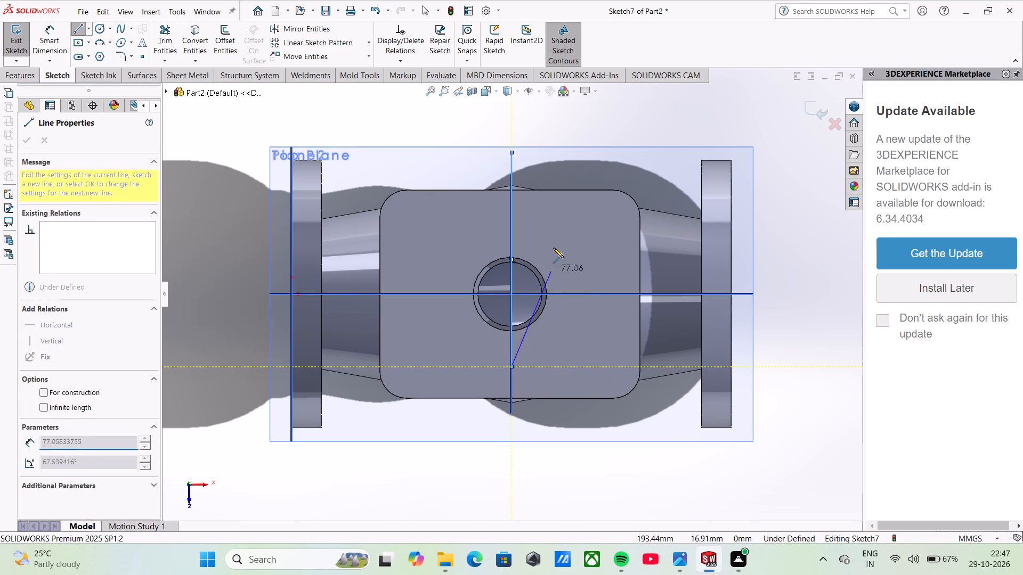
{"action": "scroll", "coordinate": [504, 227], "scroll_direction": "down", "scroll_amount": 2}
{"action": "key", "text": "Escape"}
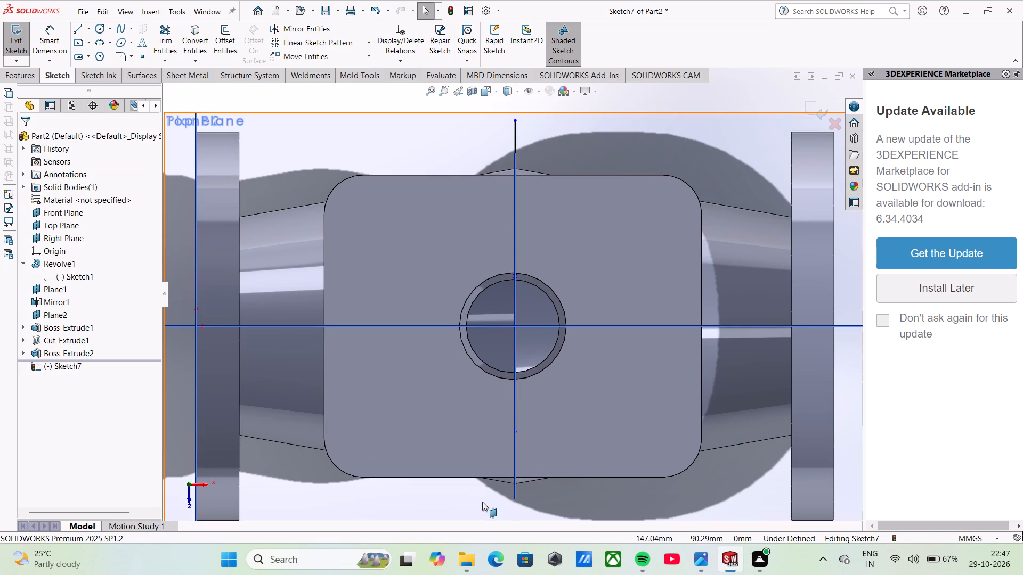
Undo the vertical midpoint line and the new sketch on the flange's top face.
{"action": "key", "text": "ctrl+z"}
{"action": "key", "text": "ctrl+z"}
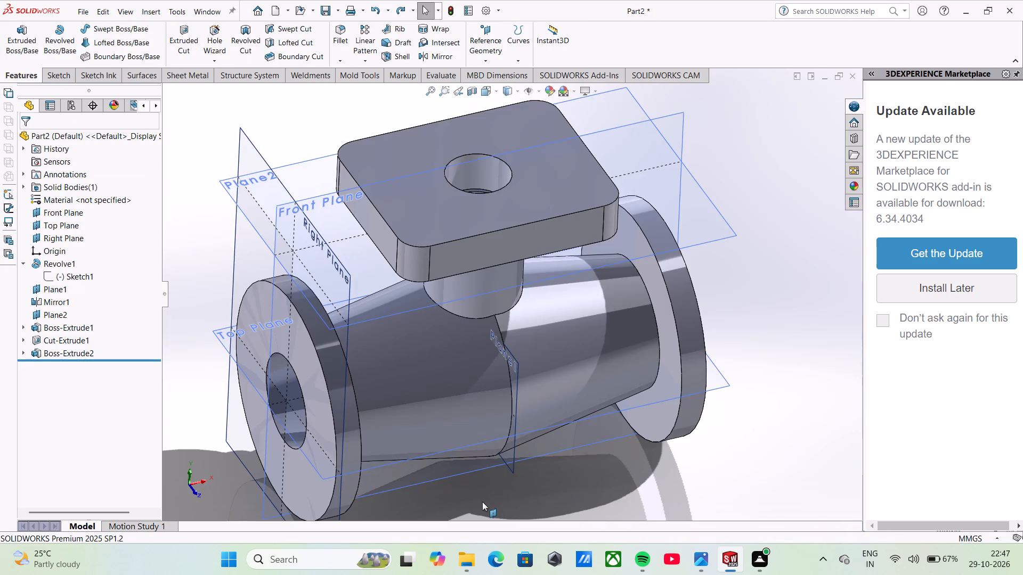
Hide all reference planes in the graphics view.
{"action": "scroll", "coordinate": [482, 502], "scroll_direction": "up", "scroll_amount": 1}
{"action": "left_click", "coordinate": [527, 162]}
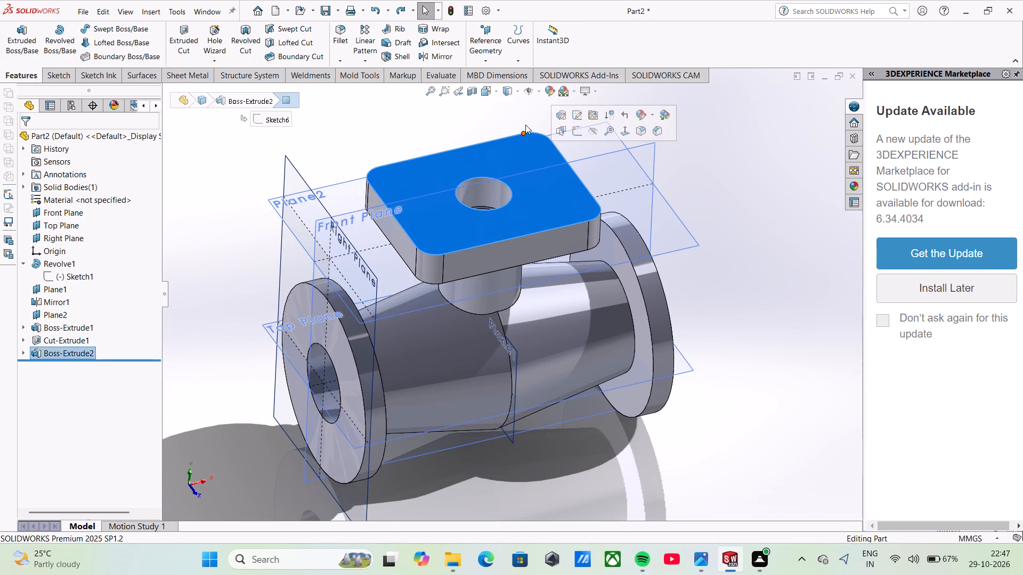
{"action": "left_click", "coordinate": [532, 87]}
Start a sketch on the rectangular flange's top face and draw a horizontal midpoint line about 136 mm long, centred on the hole.
{"action": "left_click", "coordinate": [518, 164]}
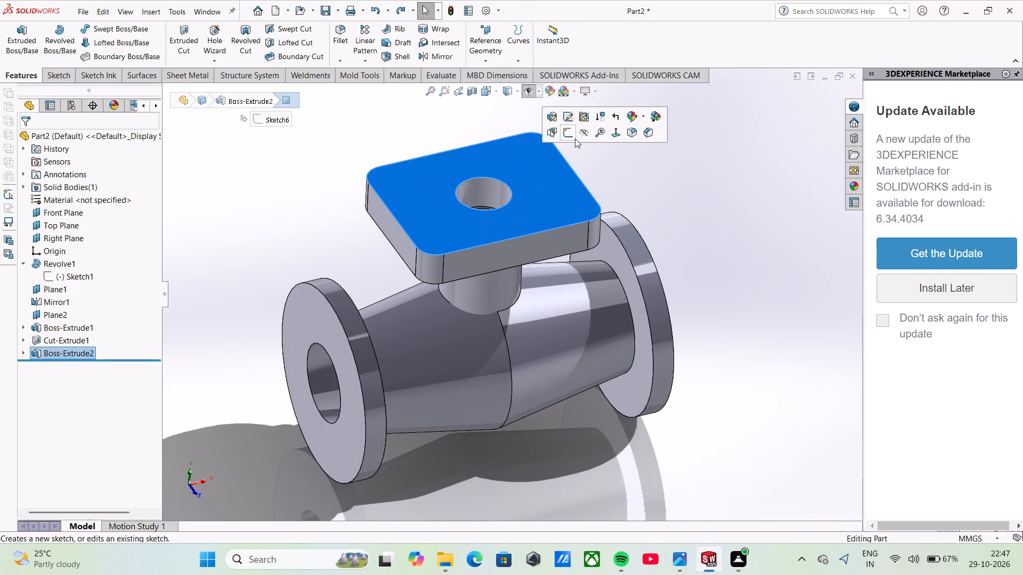
{"action": "left_click", "coordinate": [572, 136]}
{"action": "left_click", "coordinate": [514, 141]}
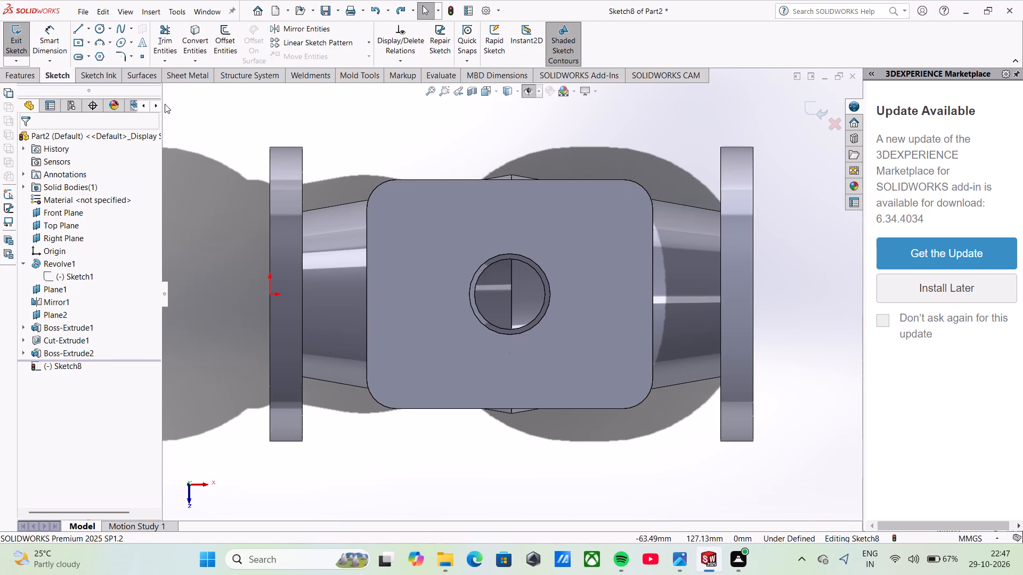
{"action": "left_click", "coordinate": [88, 32]}
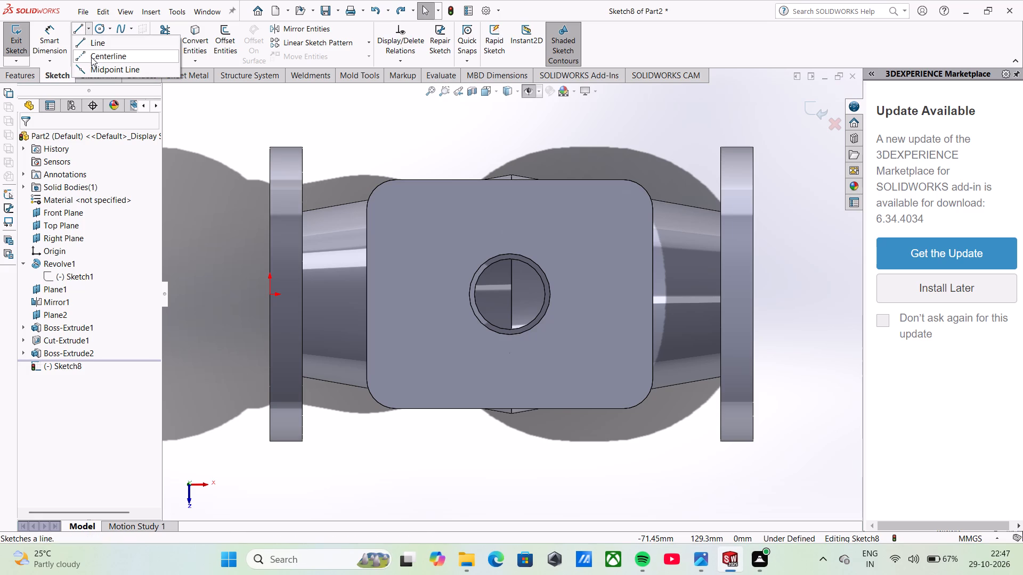
{"action": "left_click", "coordinate": [92, 66]}
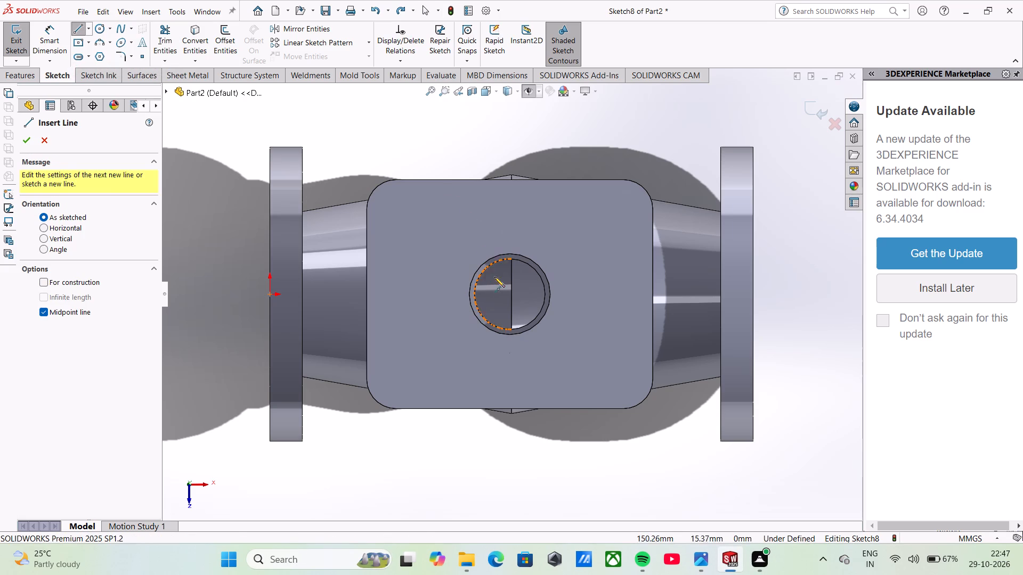
{"action": "left_click", "coordinate": [510, 295]}
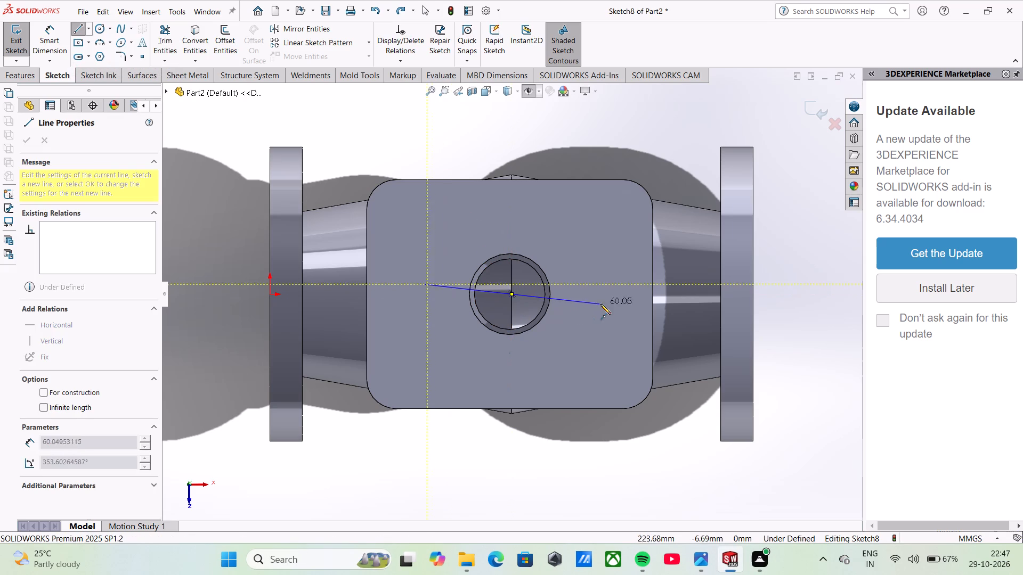
{"action": "left_click", "coordinate": [612, 294]}
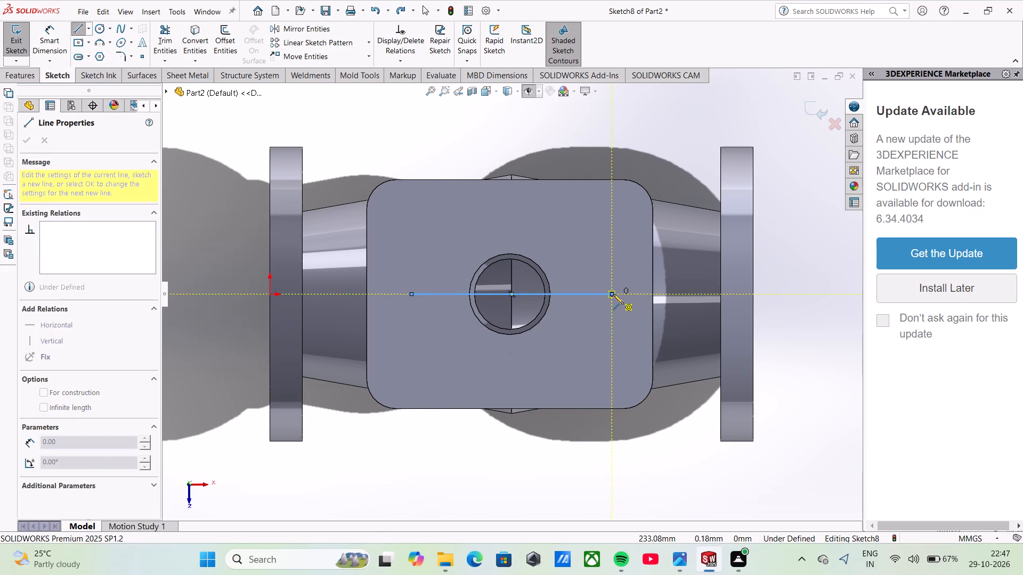
{"action": "key", "text": "Escape"}
Set the horizontal line's length to 160 mm.
{"action": "left_click", "coordinate": [588, 293]}
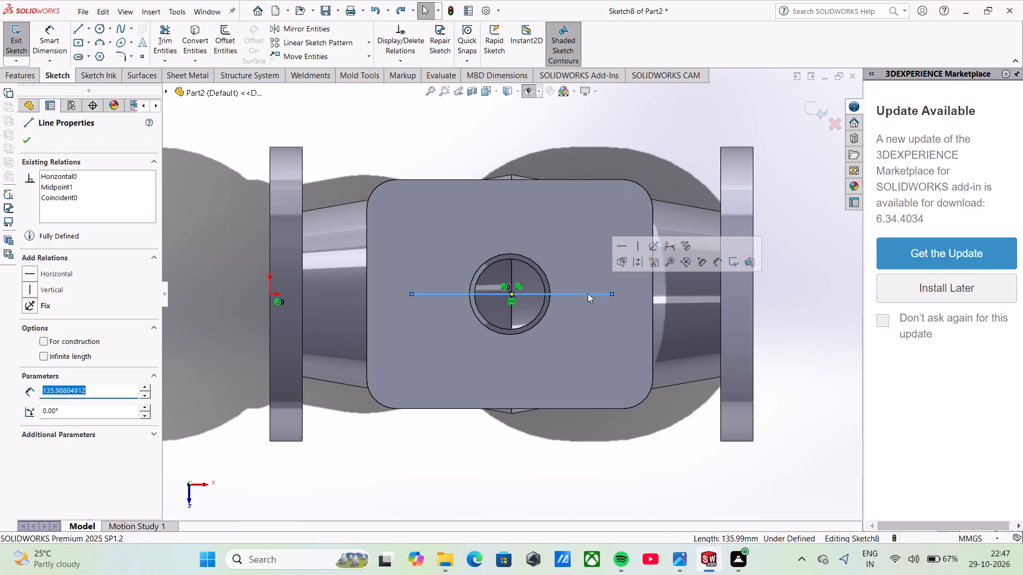
{"action": "type", "text": "160"}
{"action": "key", "text": "Return"}
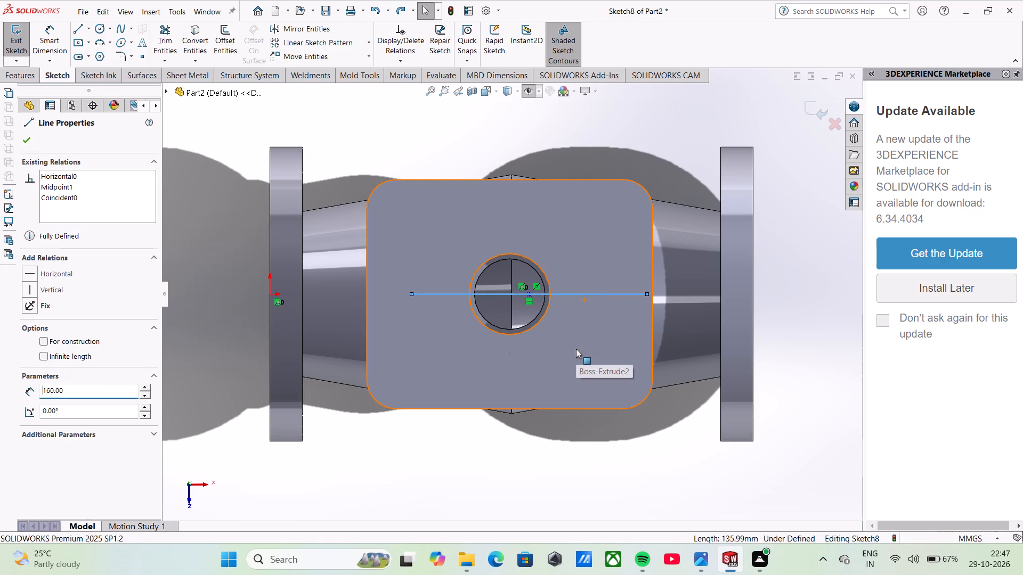
{"action": "key", "text": "ctrl+z"}
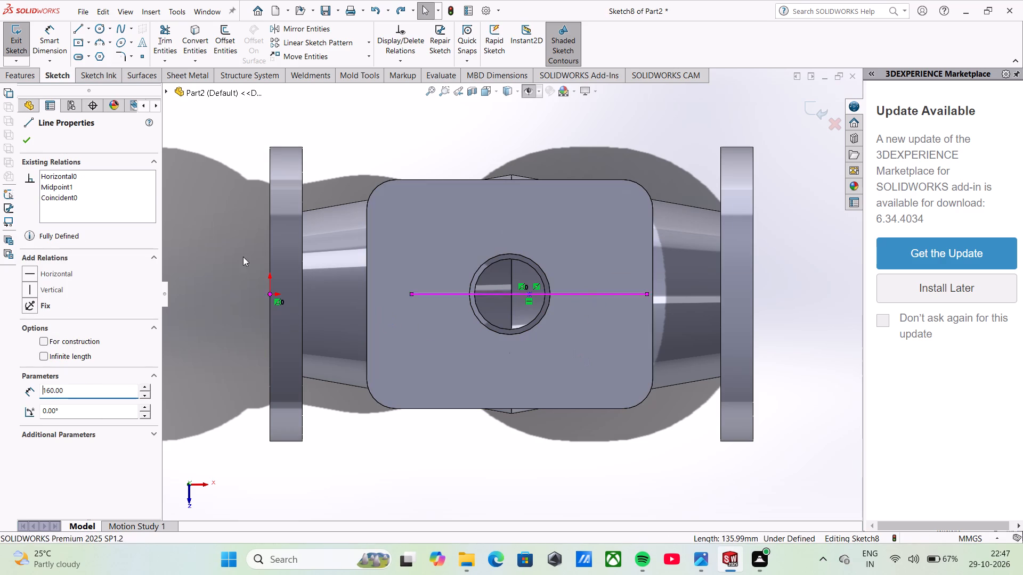
Undo the last length change of the horizontal midpoint line.
{"action": "left_click", "coordinate": [51, 49]}
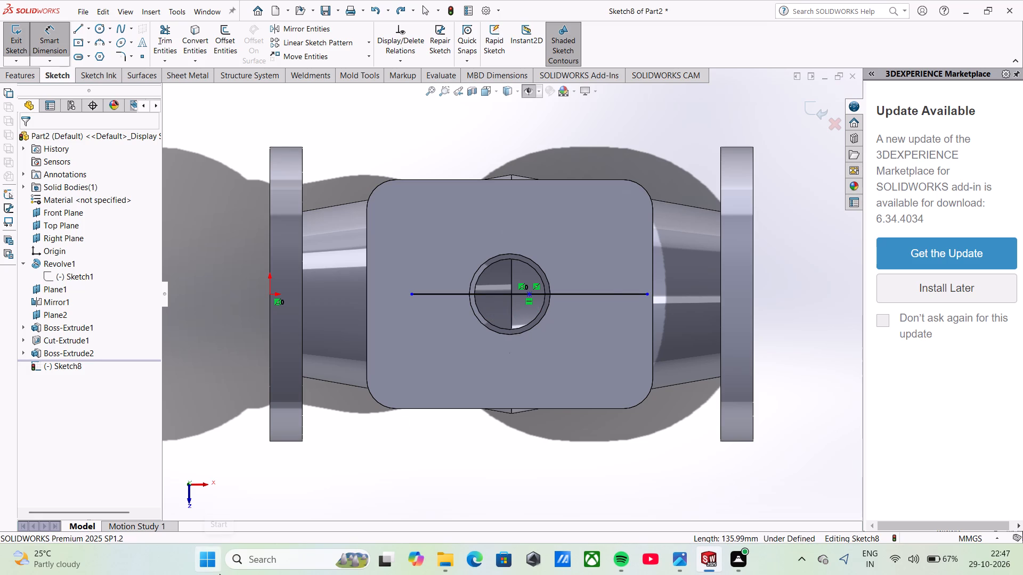
{"action": "key", "text": "ctrl+z"}
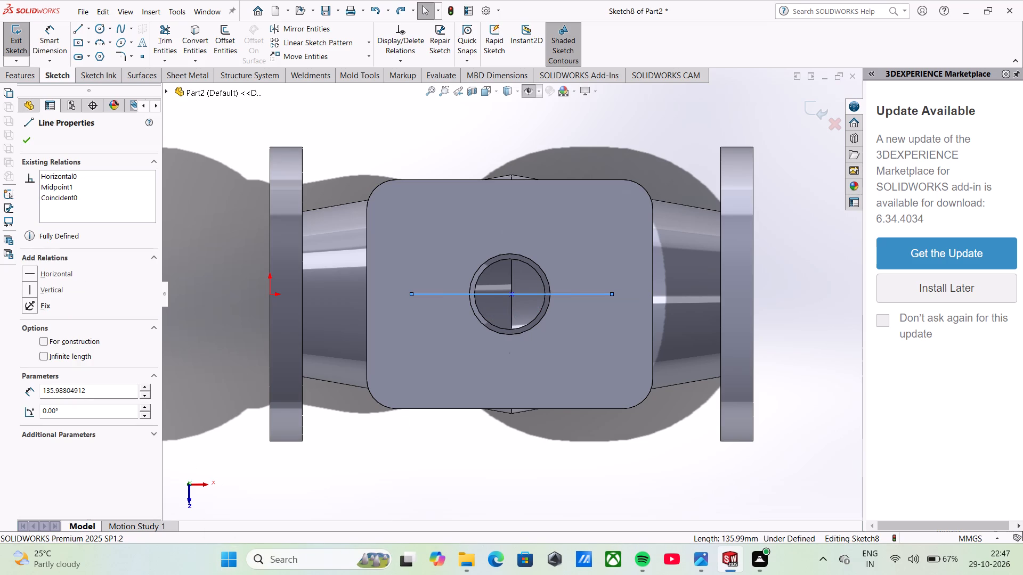
Dimension the horizontal line from its midpoint at the hole to its left endpoint at 80 mm.
{"action": "left_click", "coordinate": [49, 38]}
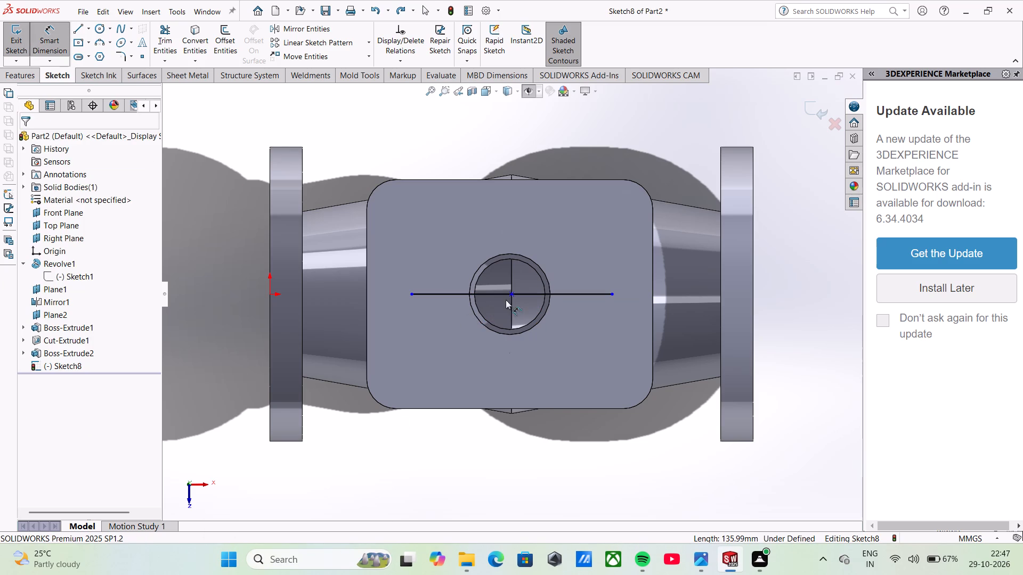
{"action": "left_click", "coordinate": [514, 294]}
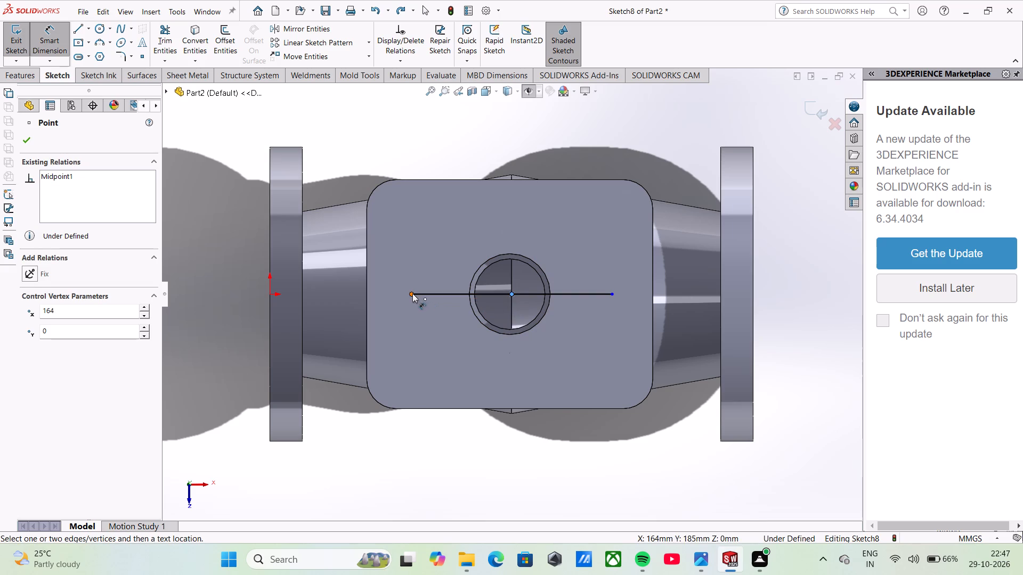
{"action": "left_click", "coordinate": [412, 293]}
{"action": "left_click", "coordinate": [402, 359]}
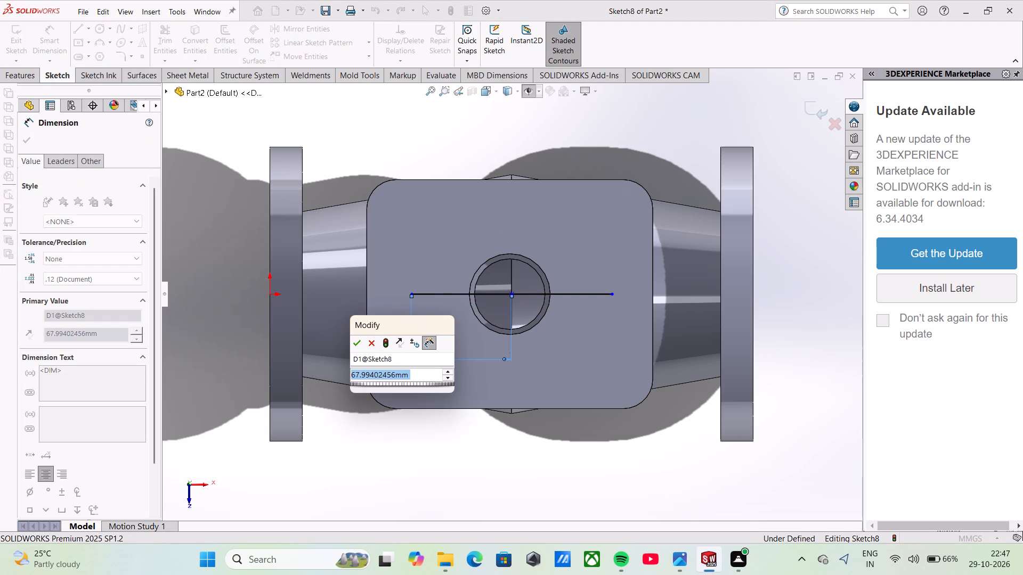
{"action": "type", "text": "80"}
{"action": "key", "text": "Return"}
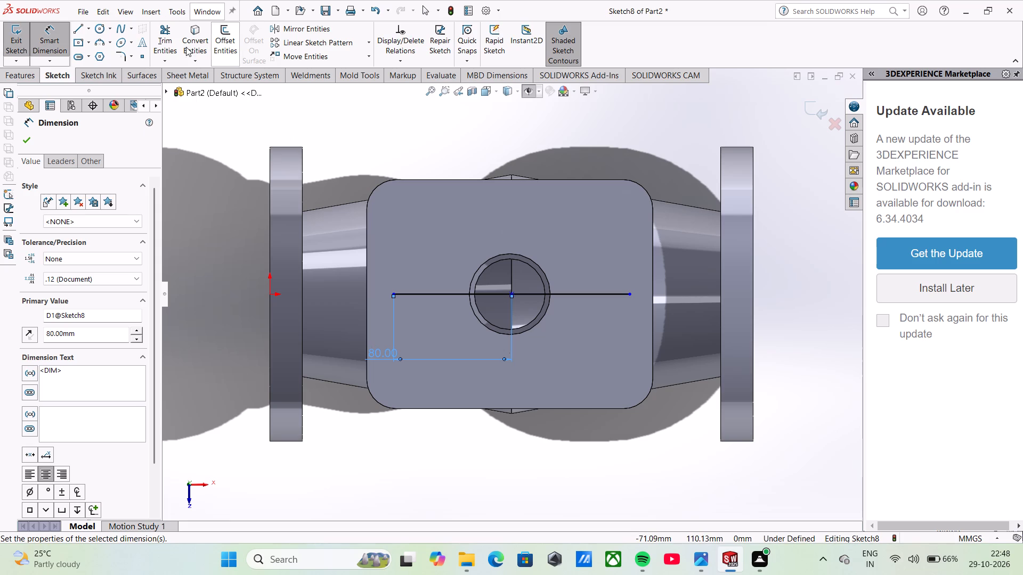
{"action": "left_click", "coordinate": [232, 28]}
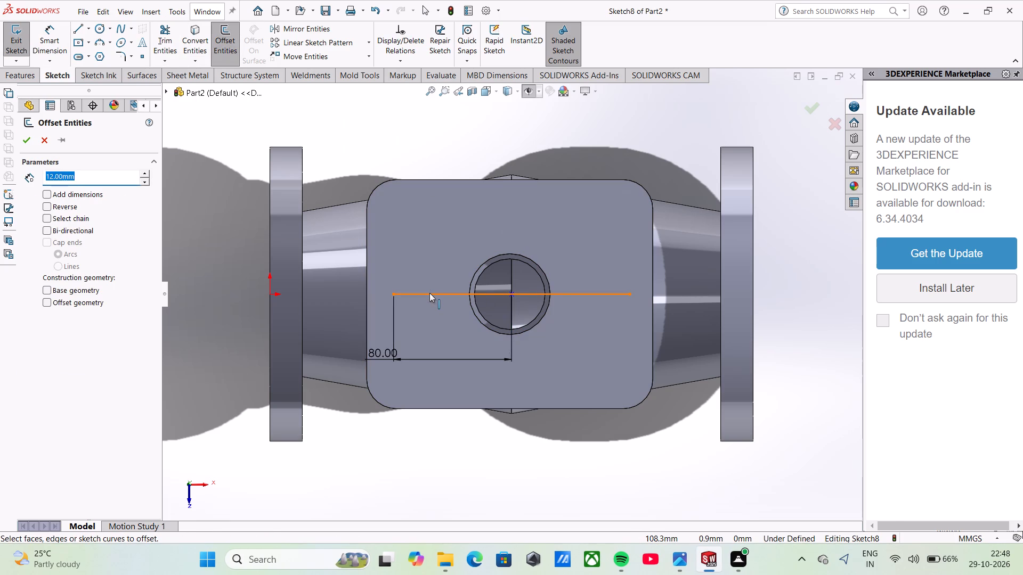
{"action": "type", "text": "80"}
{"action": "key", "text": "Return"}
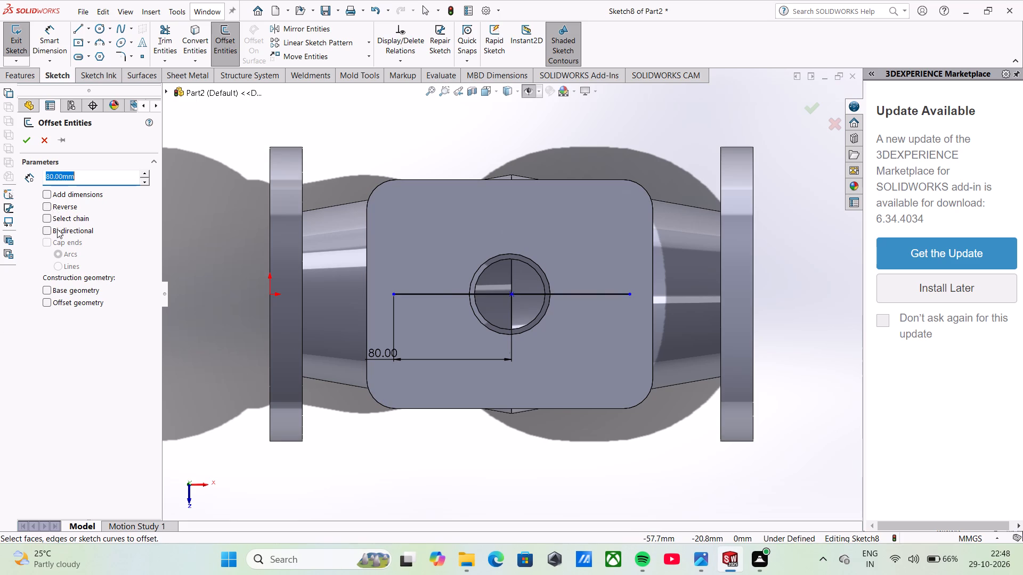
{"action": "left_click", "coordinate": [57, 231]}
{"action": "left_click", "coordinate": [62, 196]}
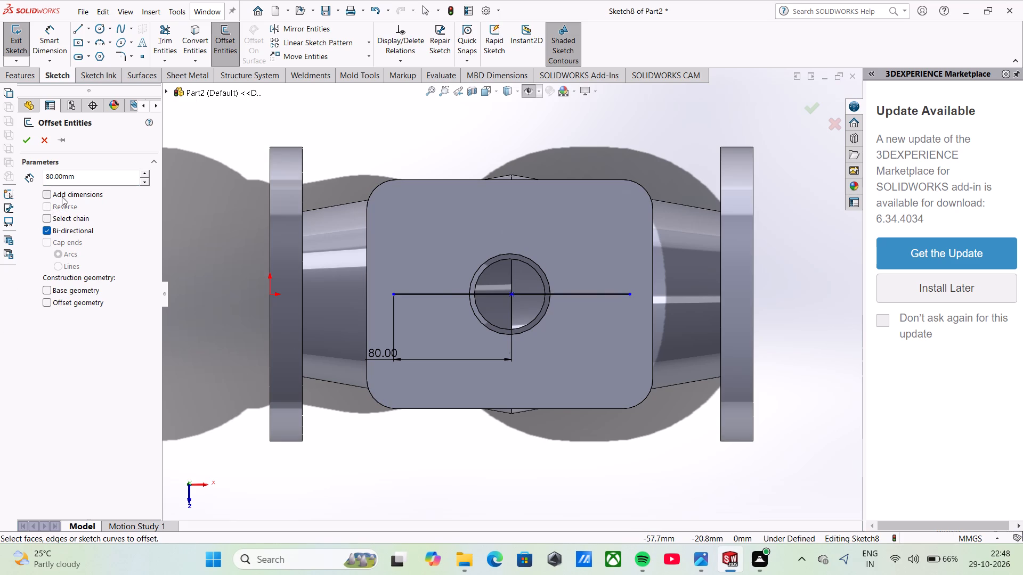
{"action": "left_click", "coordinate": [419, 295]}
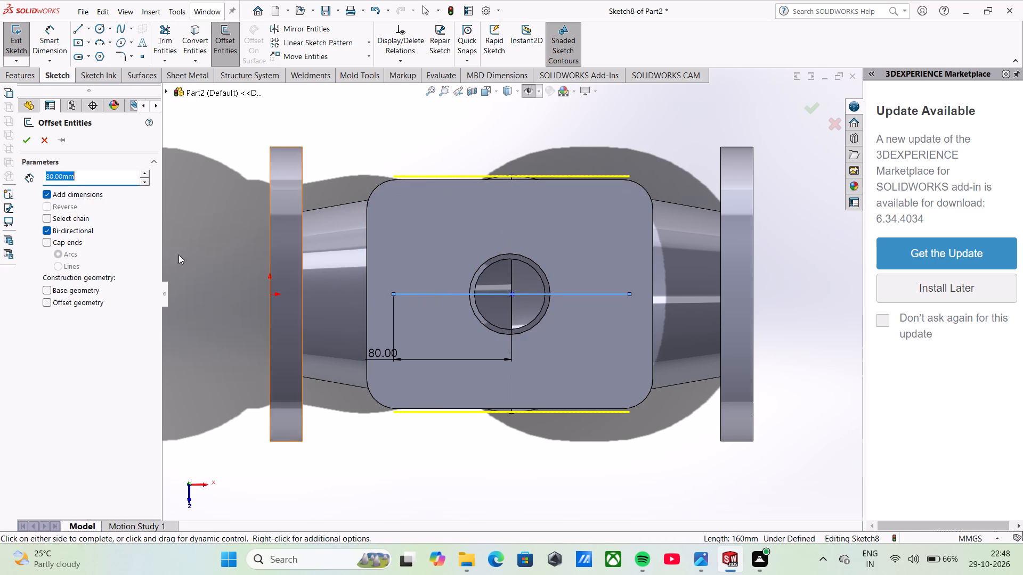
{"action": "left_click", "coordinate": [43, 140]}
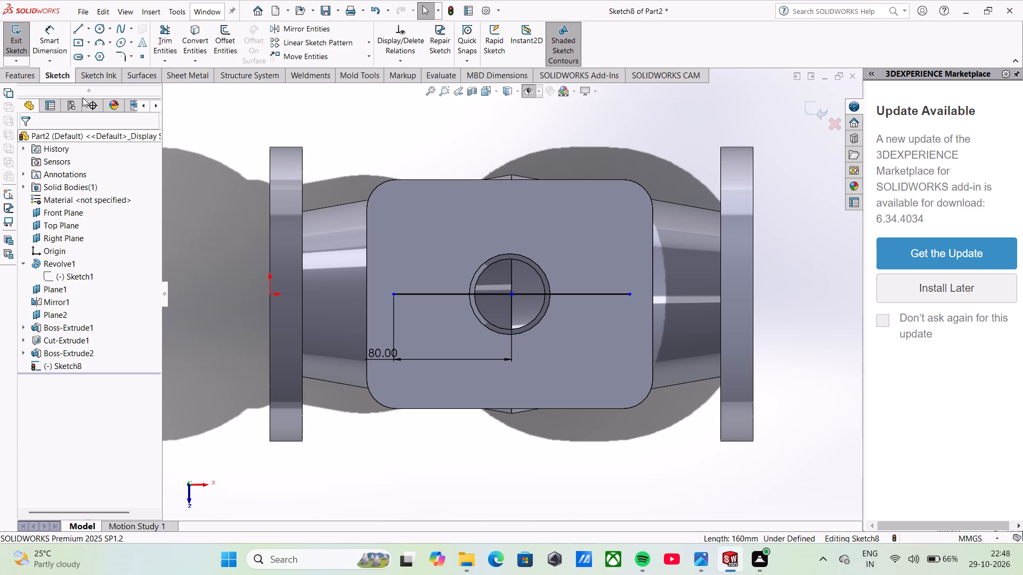
Close the layout sketch, reopen the rectangular flange's profile sketch and dimension the rounded rectangle at 200 mm between its two horizontal edges.
{"action": "right_click", "coordinate": [396, 218]}
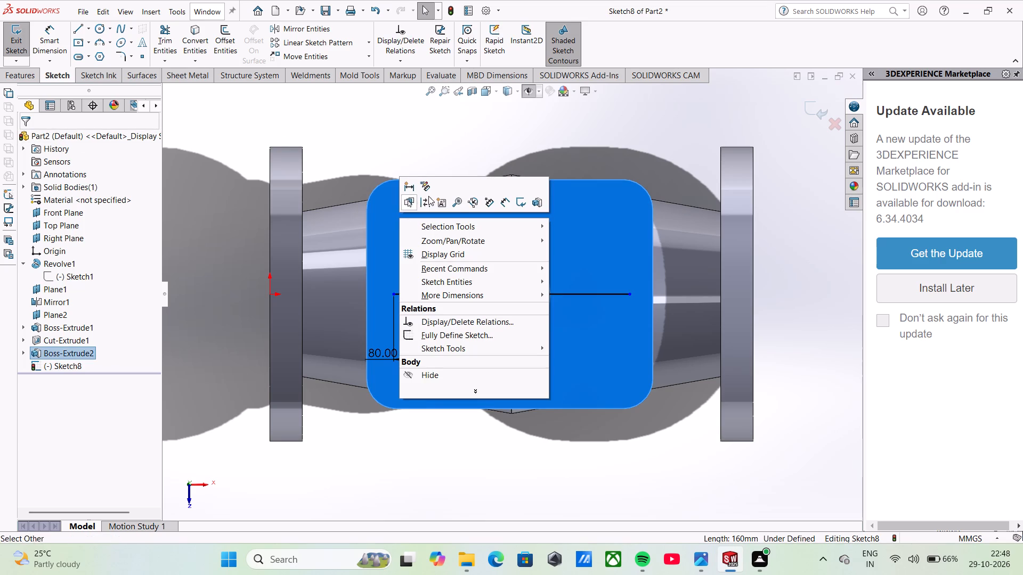
{"action": "left_click", "coordinate": [829, 109]}
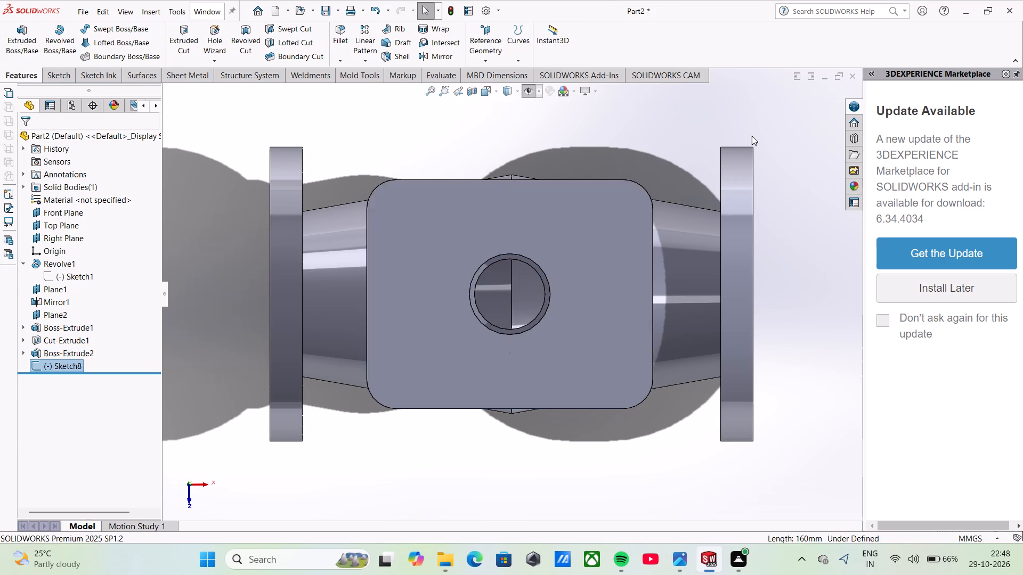
{"action": "right_click", "coordinate": [408, 247]}
{"action": "left_click", "coordinate": [433, 217]}
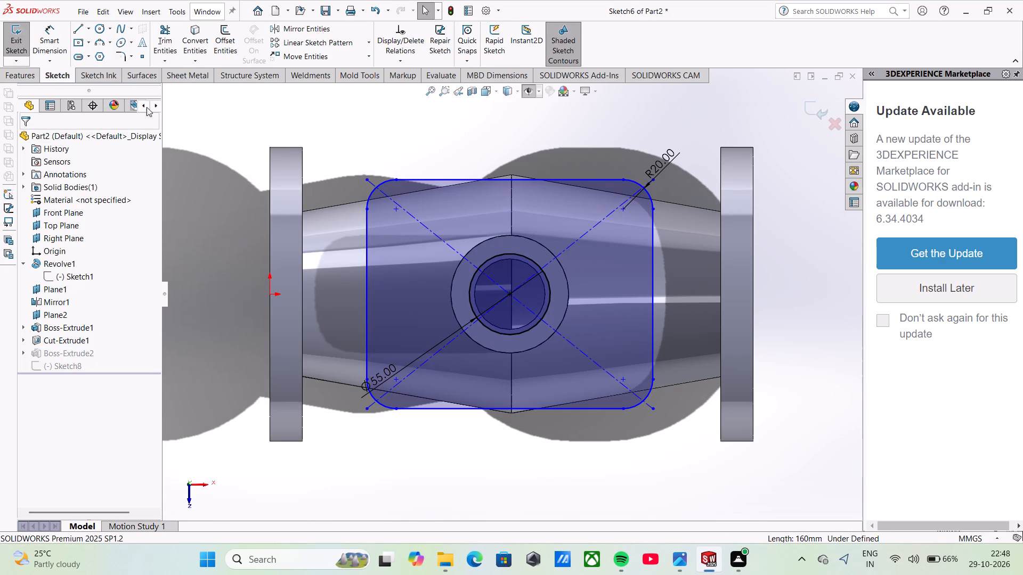
{"action": "left_click", "coordinate": [47, 48]}
{"action": "left_click", "coordinate": [364, 284]}
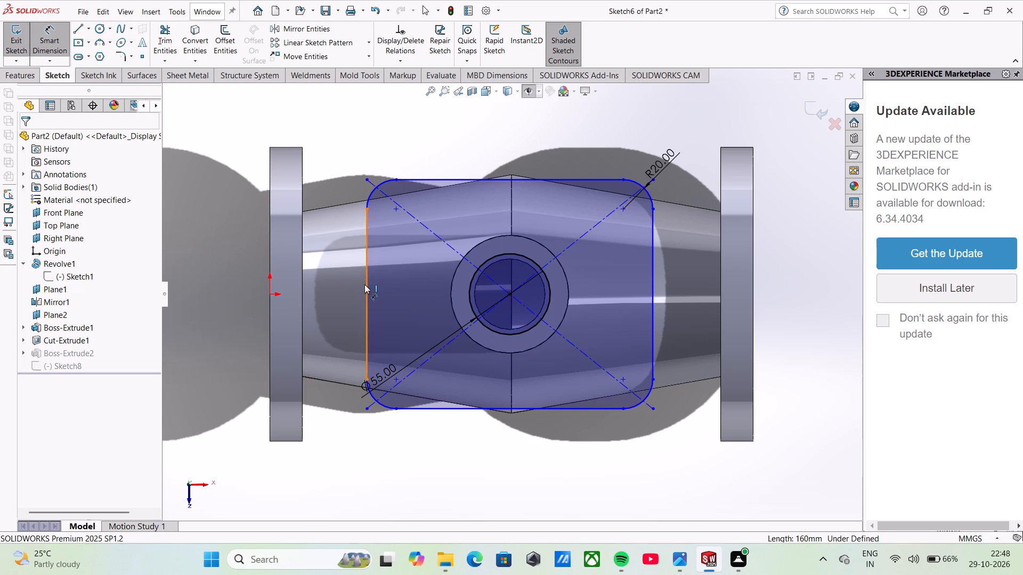
{"action": "key", "text": "Escape"}
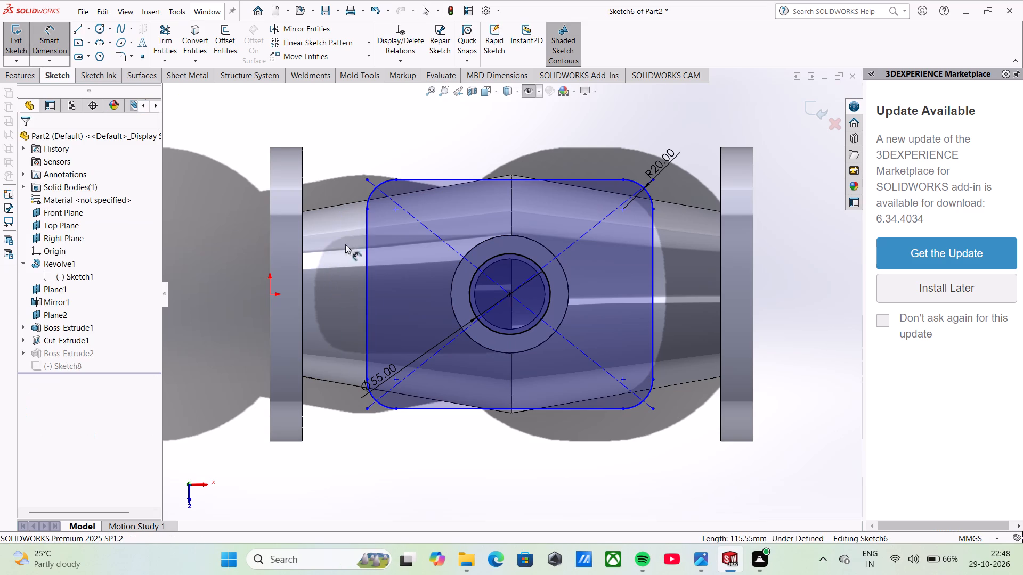
{"action": "left_click", "coordinate": [398, 181]}
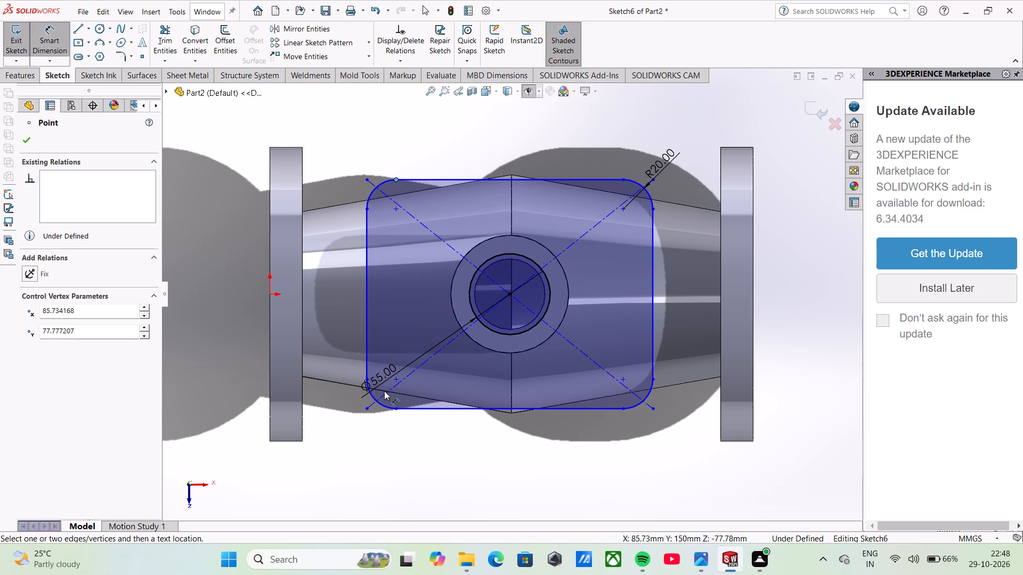
{"action": "left_click", "coordinate": [395, 412]}
{"action": "double_click", "coordinate": [395, 407]}
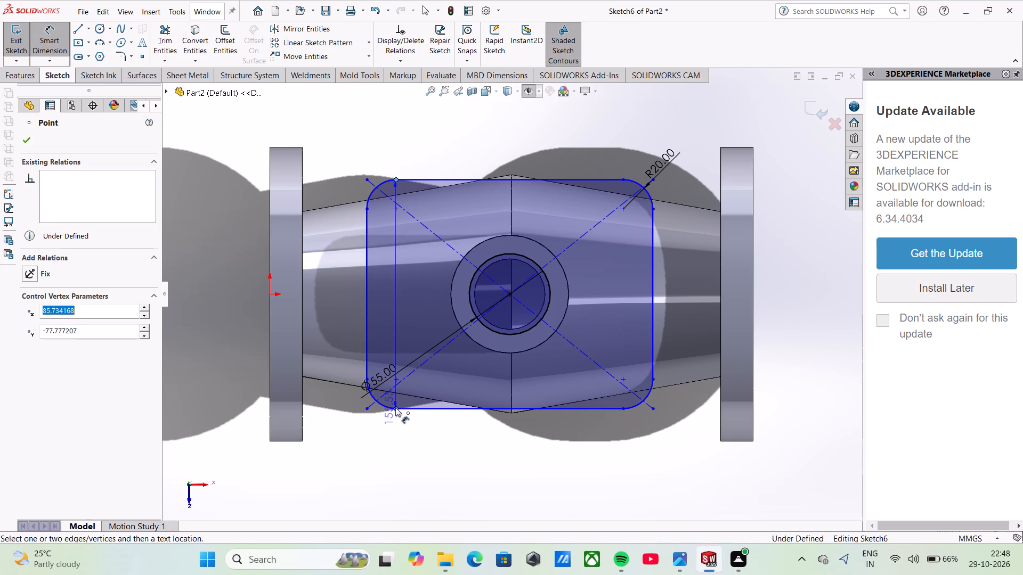
{"action": "left_click", "coordinate": [224, 336]}
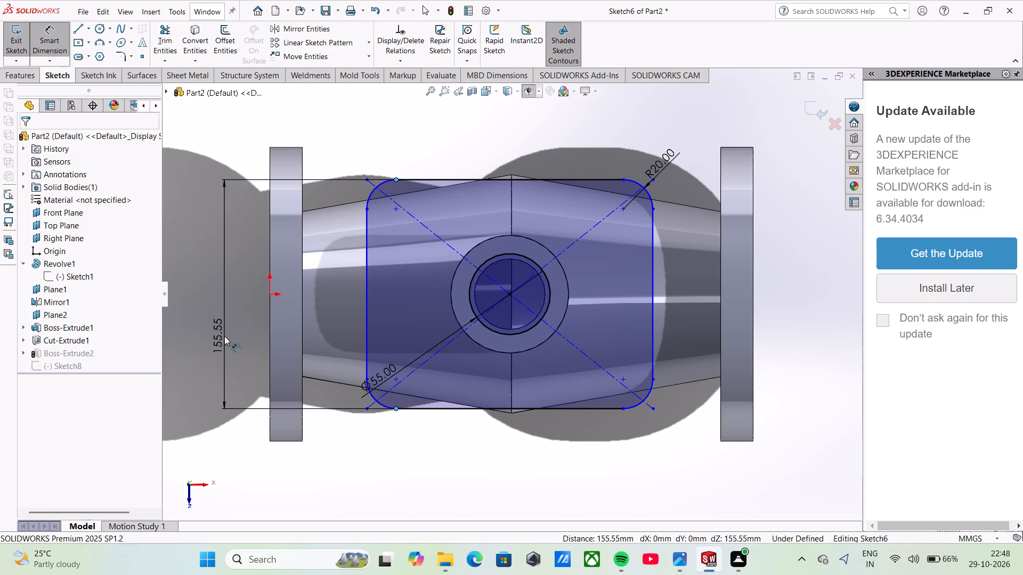
{"action": "type", "text": "200"}
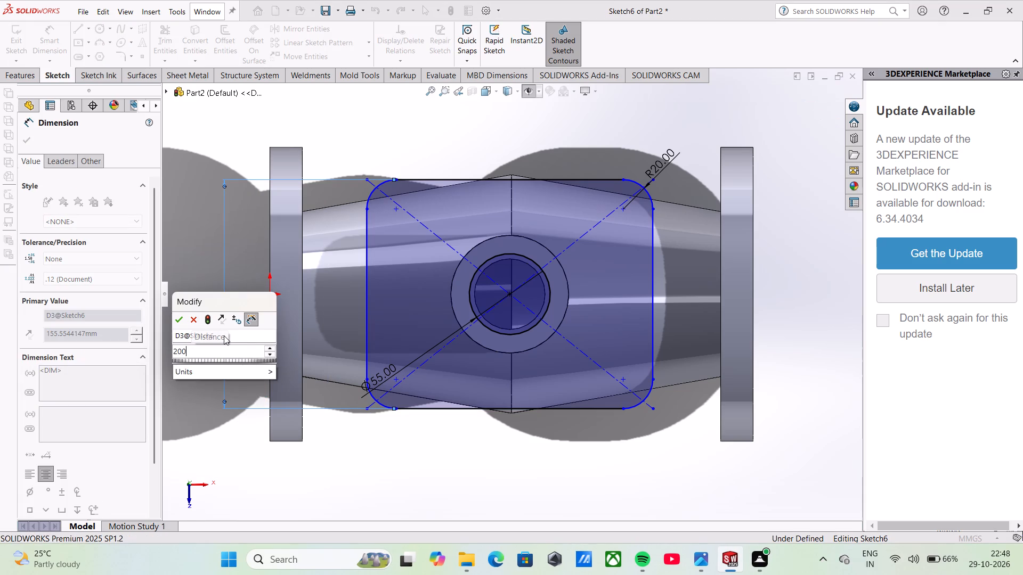
{"action": "key", "text": "Return"}
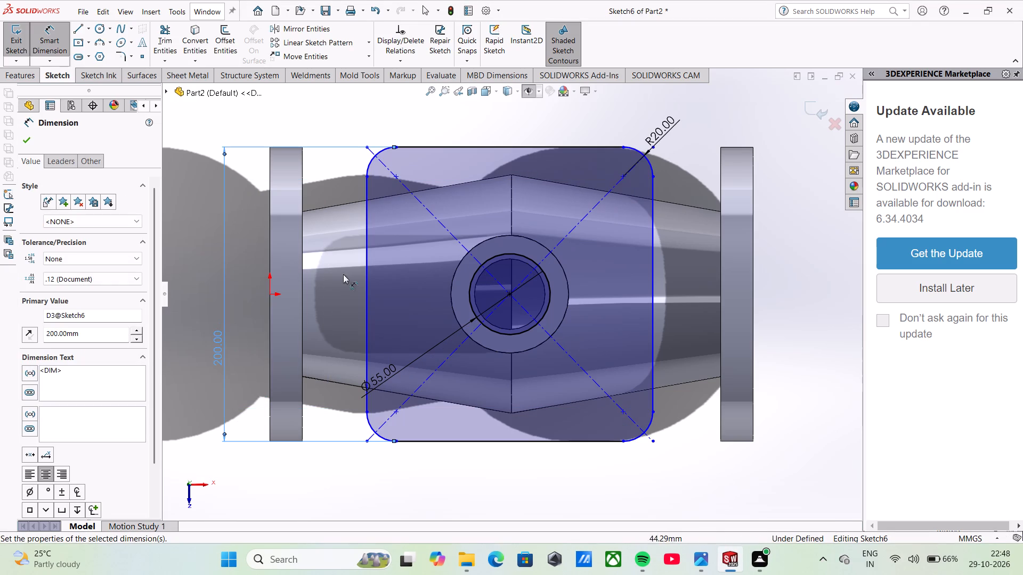
Dimension the rounded rectangle at 200 mm between its two vertical edges and exit the profile sketch.
{"action": "left_click", "coordinate": [369, 236]}
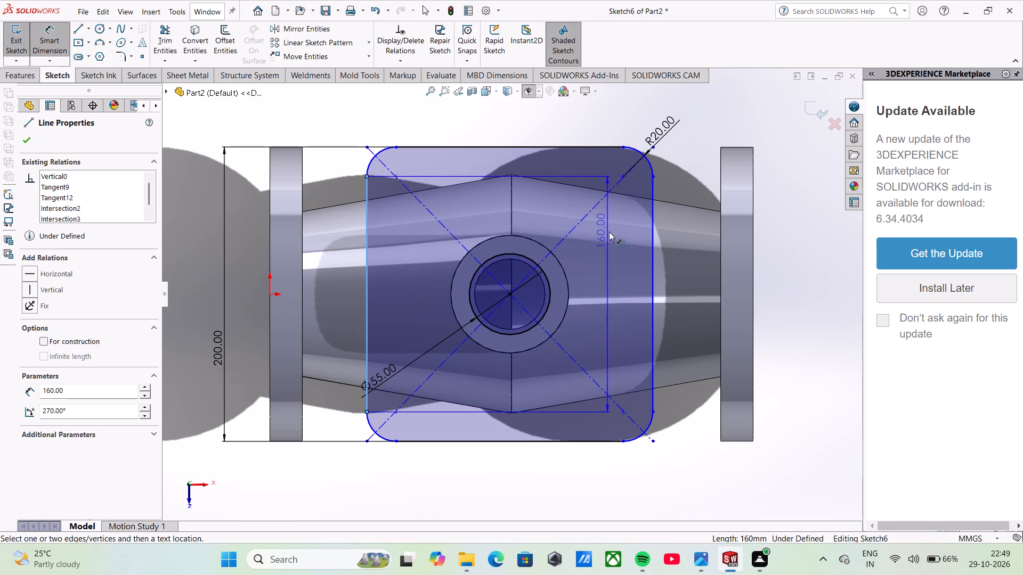
{"action": "left_click", "coordinate": [651, 251]}
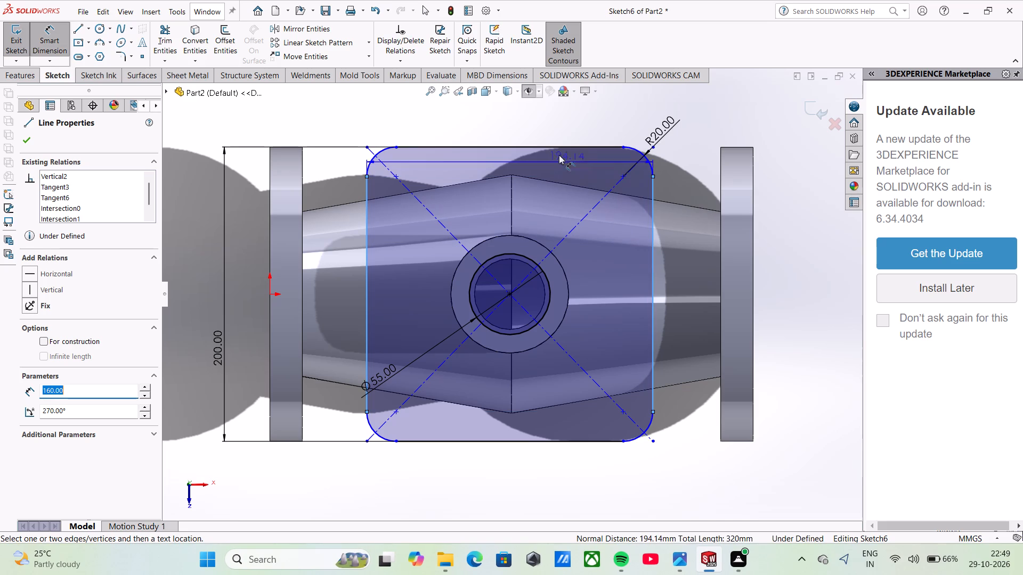
{"action": "left_click", "coordinate": [524, 135]}
{"action": "type", "text": "200"}
{"action": "key", "text": "Return"}
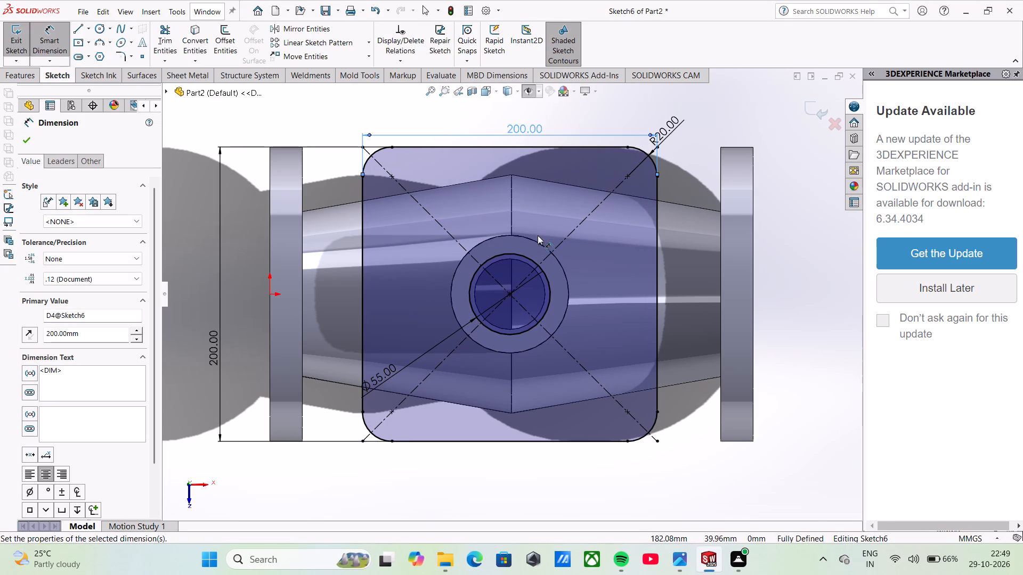
{"action": "left_click", "coordinate": [33, 142]}
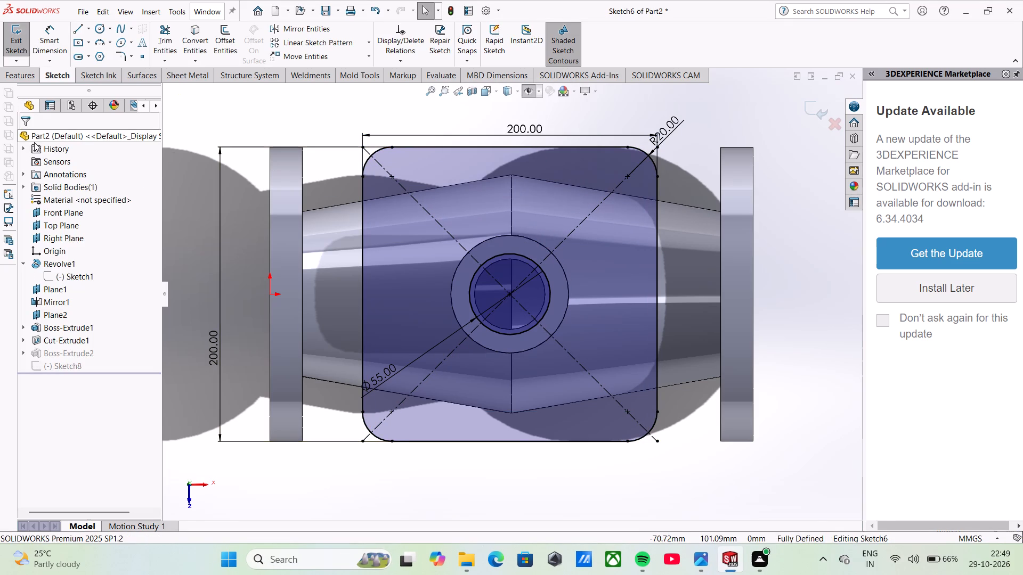
{"action": "left_click", "coordinate": [815, 114]}
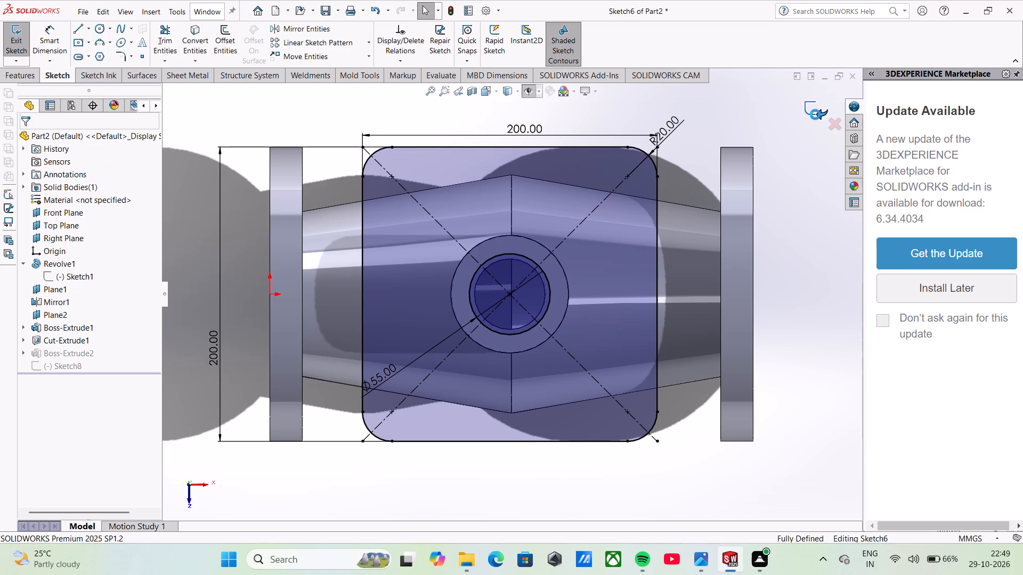
Start a sketch on the square flange's top face and draw a vertical midpoint line about 153 mm long, centred on the hole.
{"action": "middle_click_drag", "start_coordinate": [624, 299], "coordinate": [627, 226]}
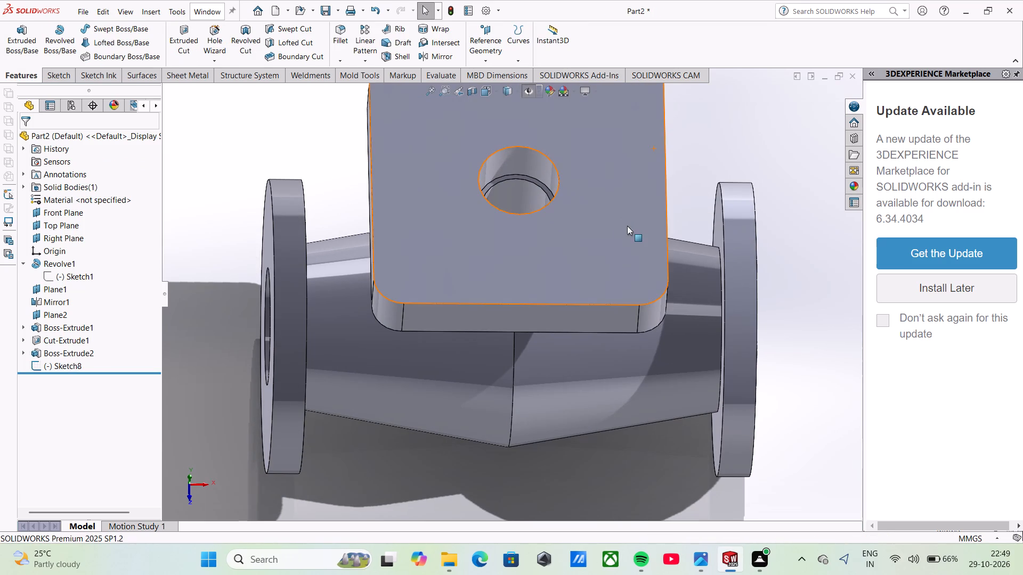
{"action": "left_click", "coordinate": [620, 236]}
{"action": "left_click", "coordinate": [671, 206]}
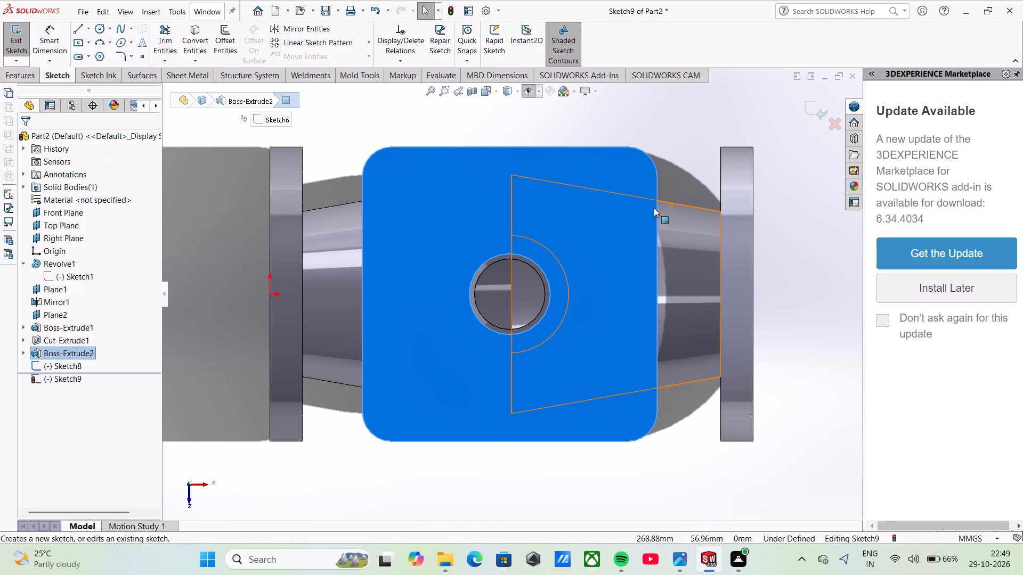
{"action": "left_click", "coordinate": [570, 119]}
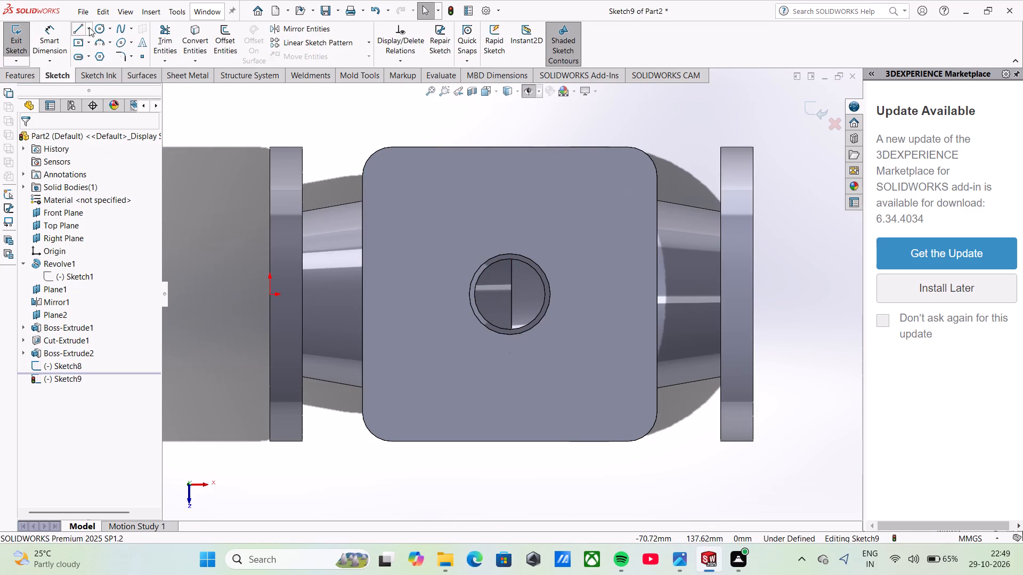
{"action": "left_click", "coordinate": [89, 27]}
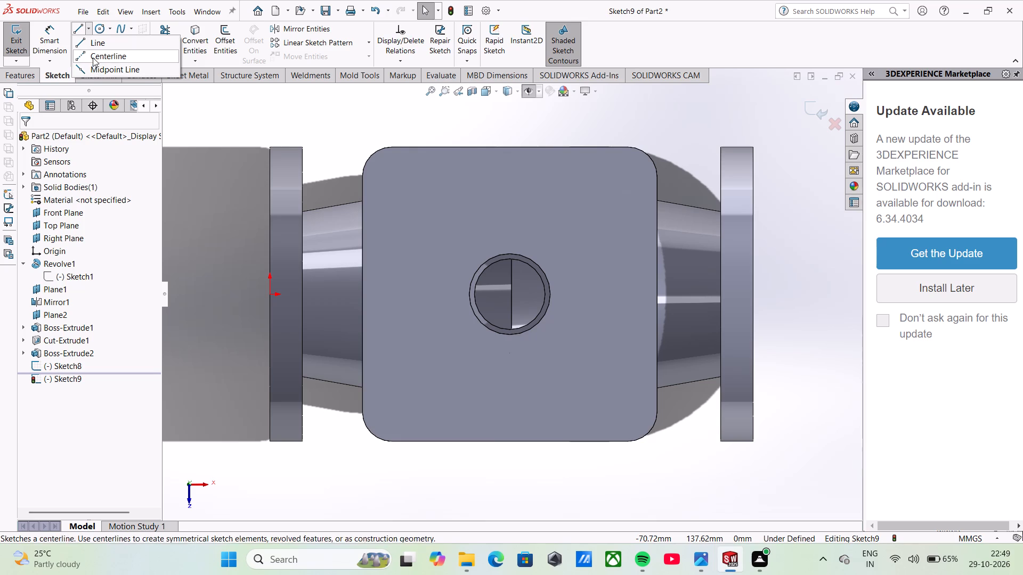
{"action": "left_click", "coordinate": [92, 69]}
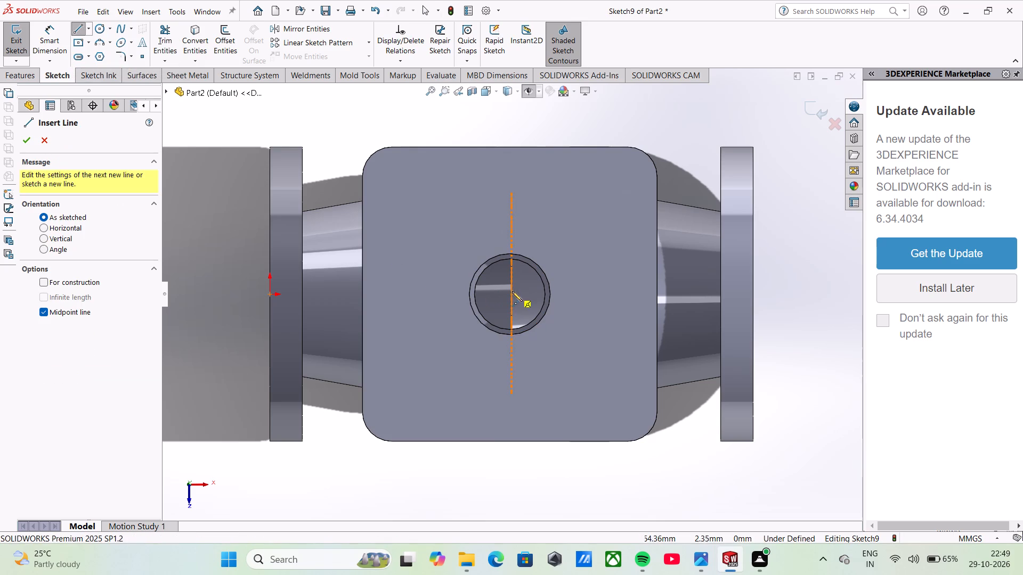
{"action": "left_click", "coordinate": [510, 294]}
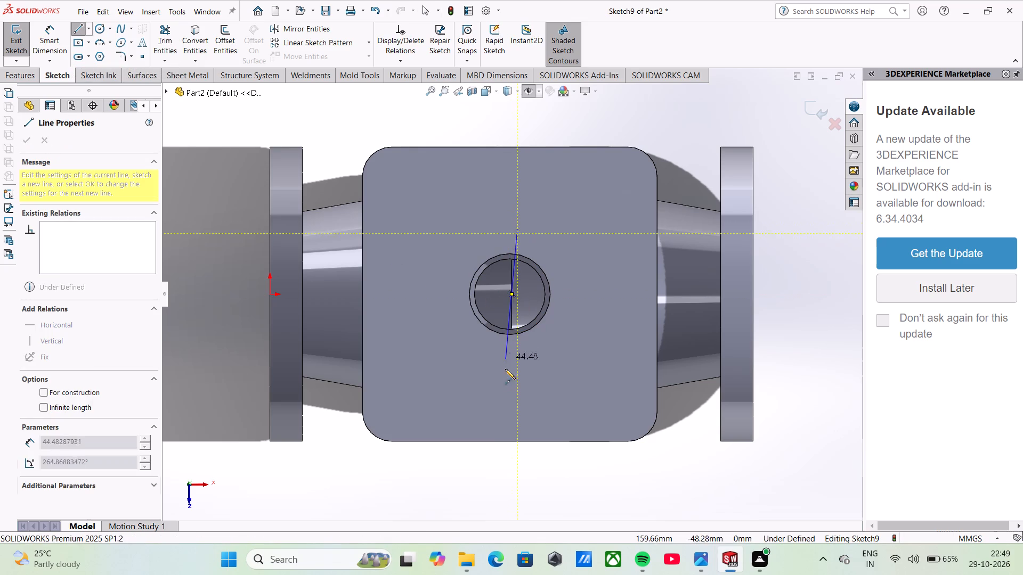
{"action": "left_click", "coordinate": [510, 407]}
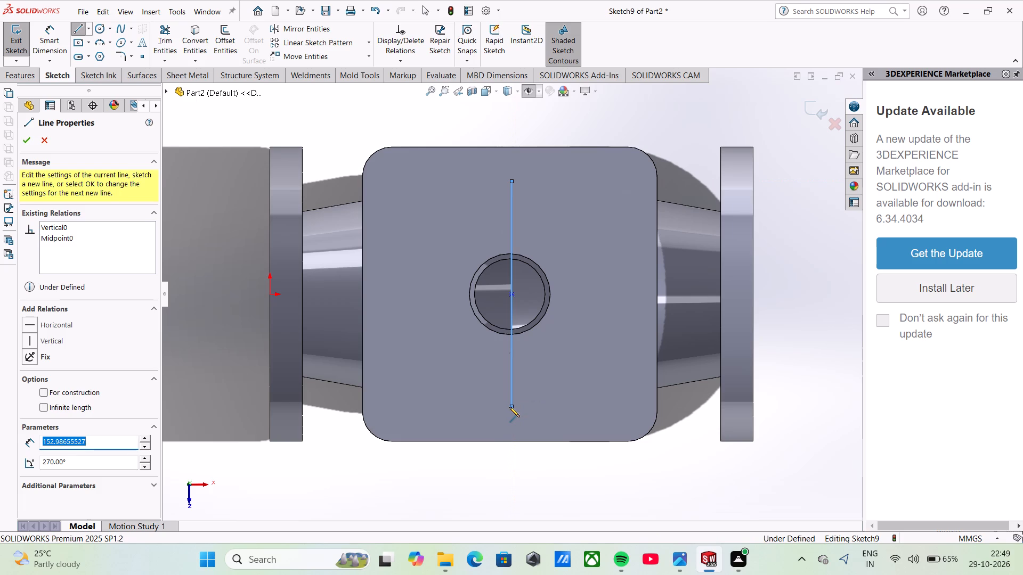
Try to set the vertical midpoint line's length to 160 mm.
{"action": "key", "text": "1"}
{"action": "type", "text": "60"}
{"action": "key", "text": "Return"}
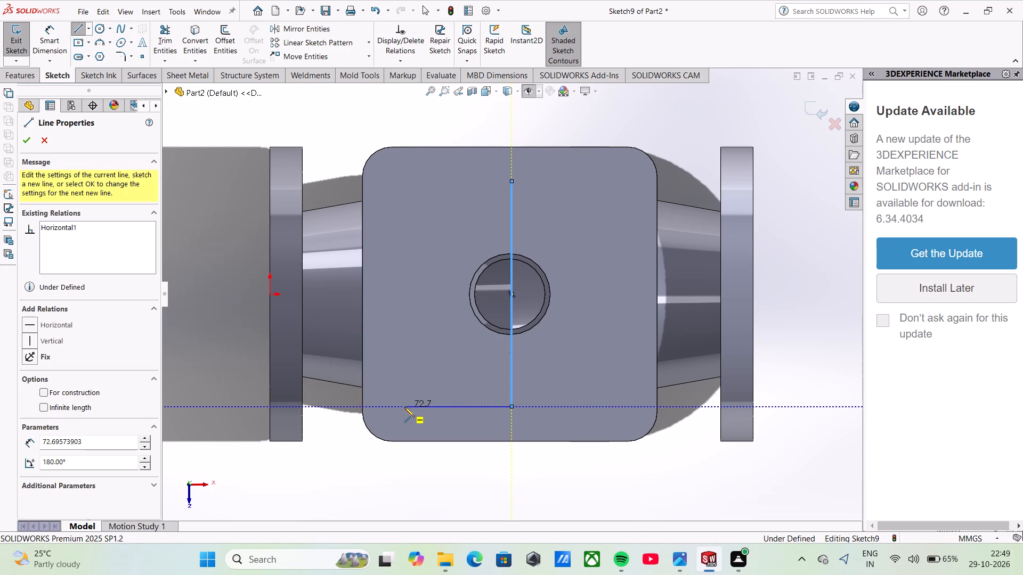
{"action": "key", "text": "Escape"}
Set the length of the horizontal line at the vertical line's lower end to 80 mm.
{"action": "left_click", "coordinate": [436, 405]}
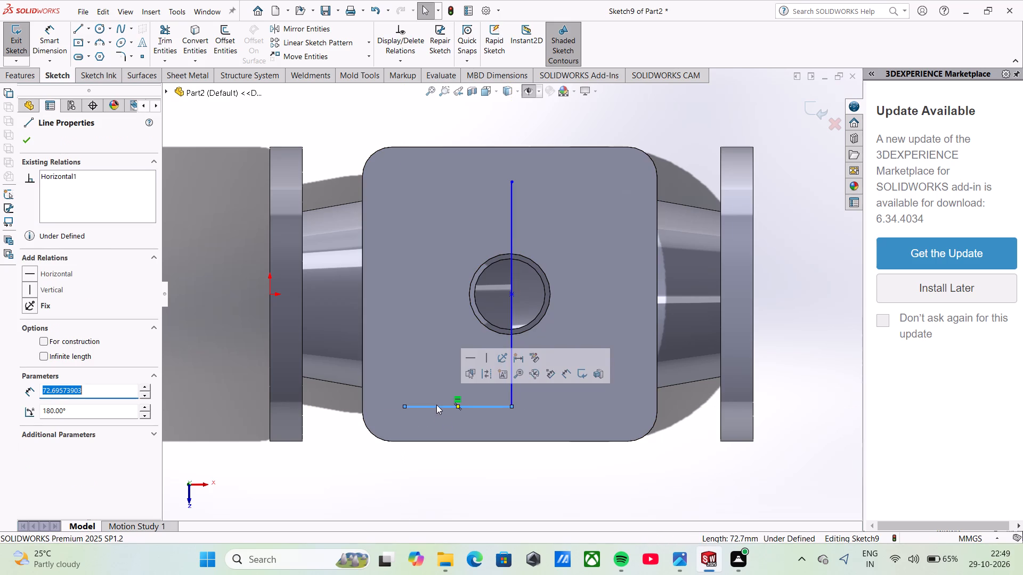
{"action": "type", "text": "80"}
{"action": "key", "text": "Return"}
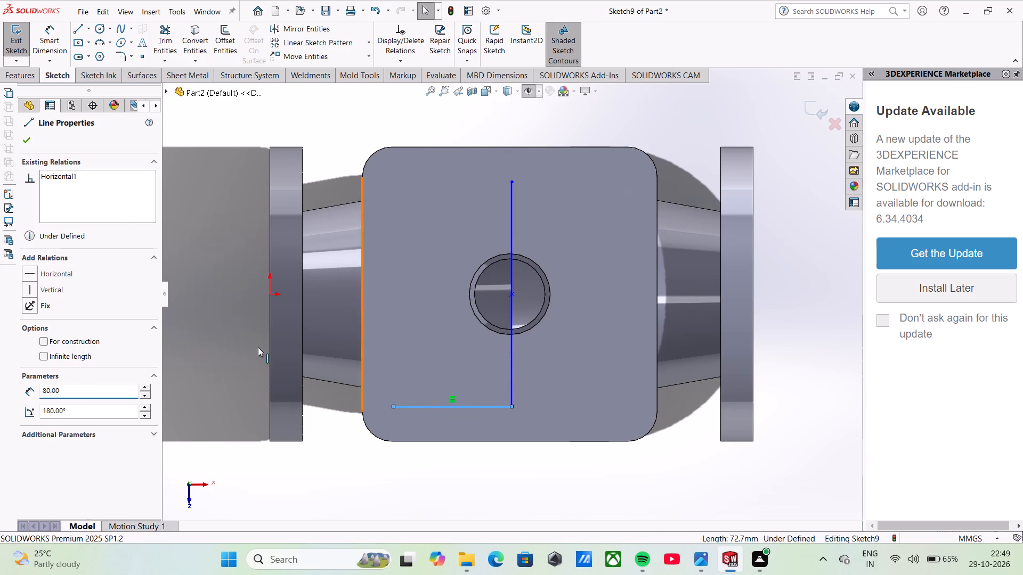
{"action": "left_click", "coordinate": [31, 143]}
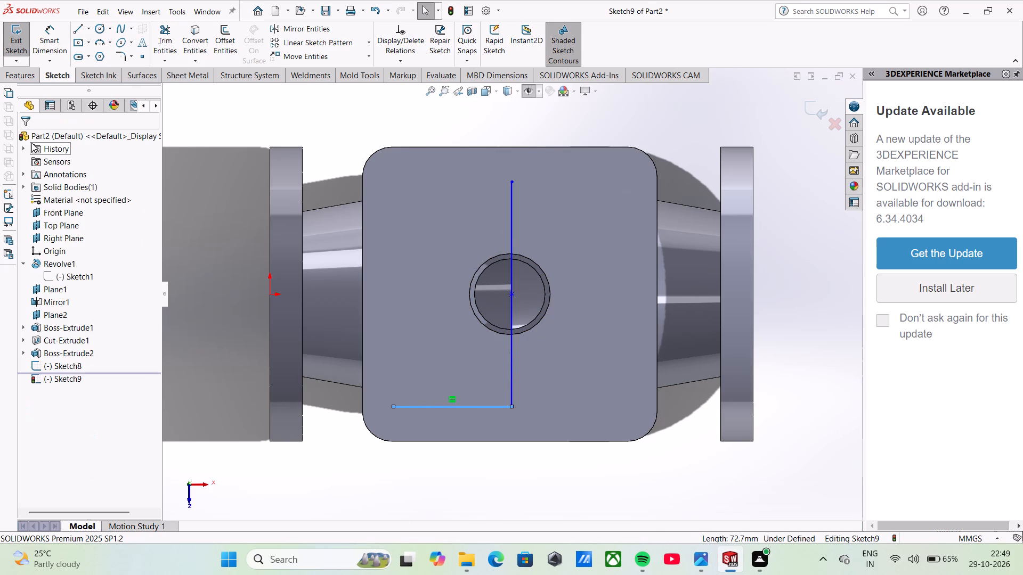
Mirror the lower 80 mm horizontal line about the vertical line, keeping the original.
{"action": "left_click", "coordinate": [318, 31]}
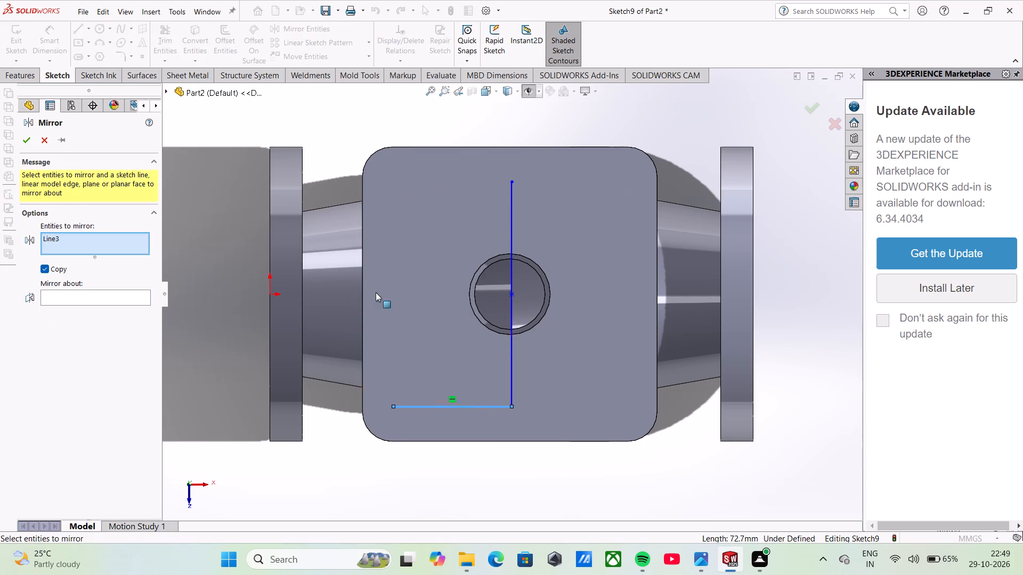
{"action": "left_click", "coordinate": [68, 303]}
{"action": "left_click", "coordinate": [68, 297]}
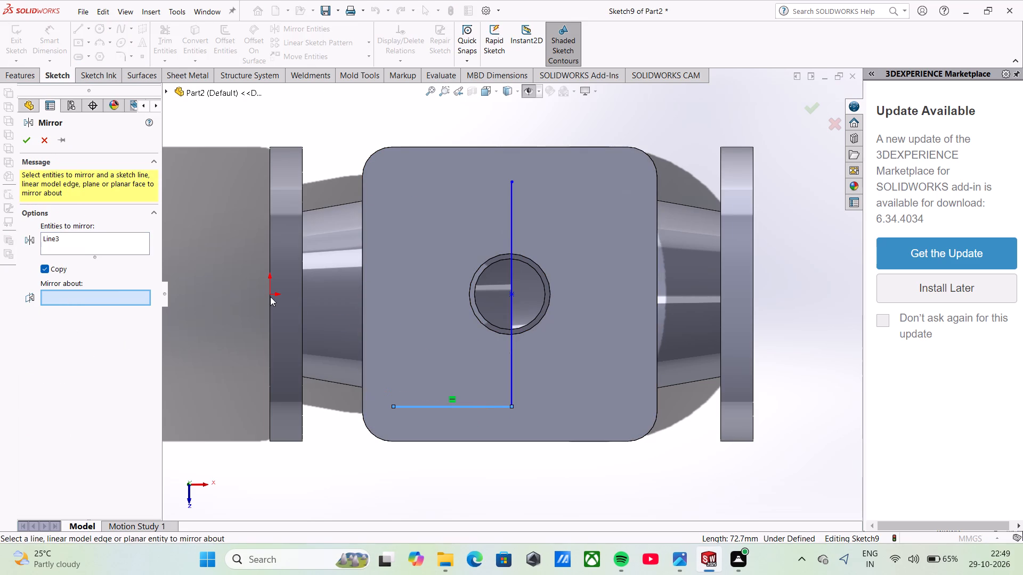
{"action": "left_click", "coordinate": [511, 350]}
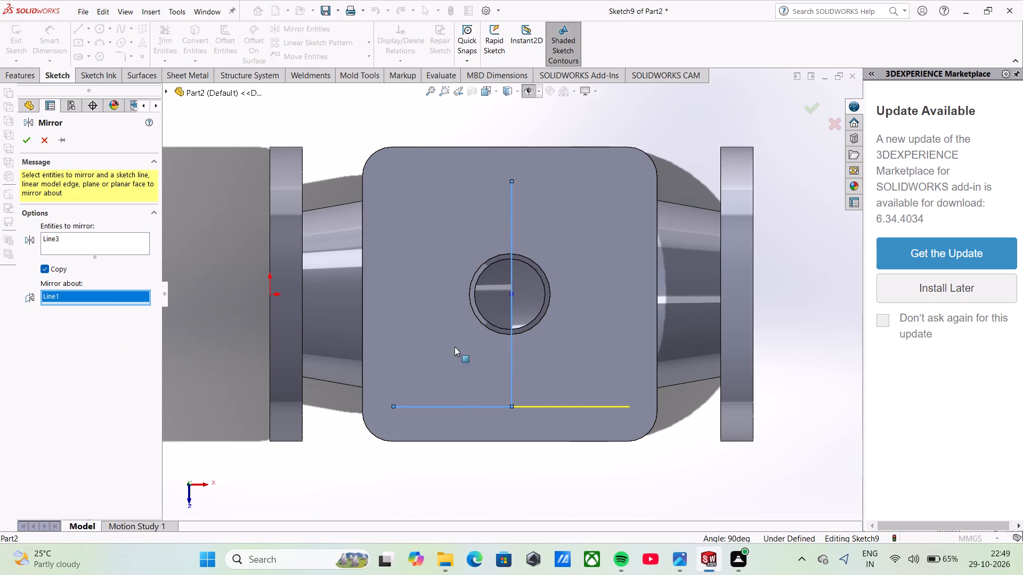
{"action": "left_click", "coordinate": [21, 137]}
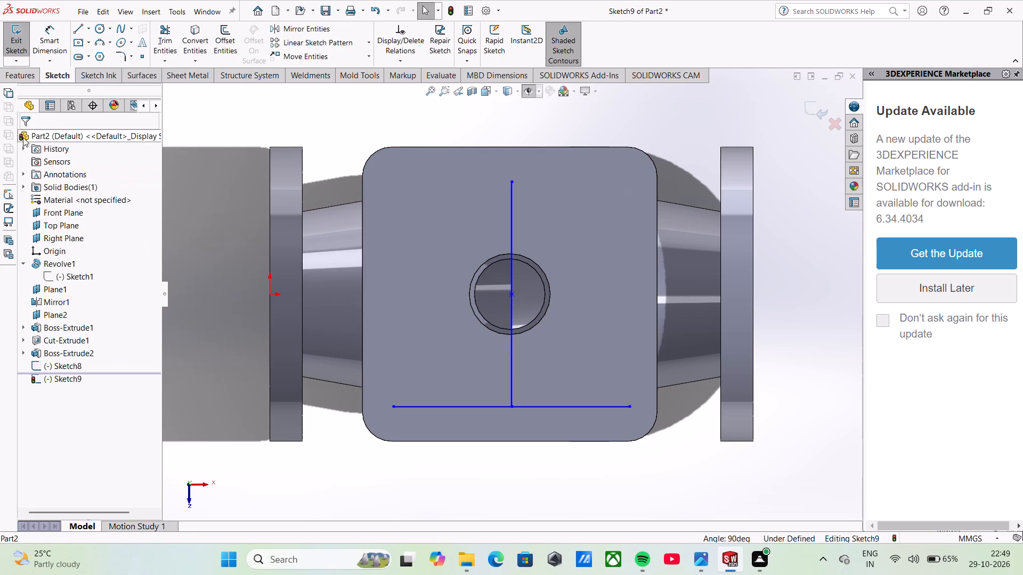
Draw an 80 mm horizontal line running left from the vertical line's upper end.
{"action": "left_click", "coordinate": [80, 29]}
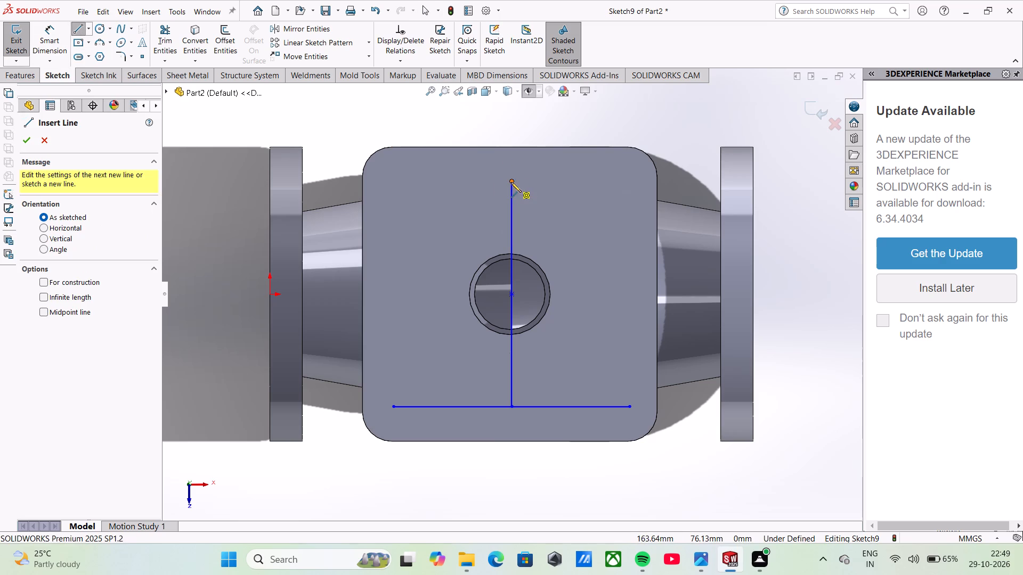
{"action": "left_click", "coordinate": [511, 183]}
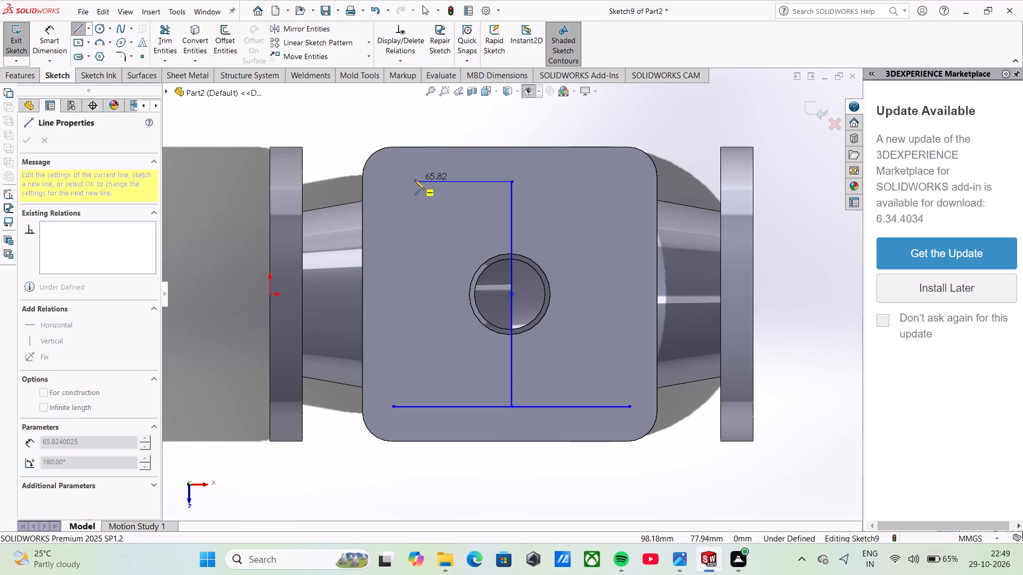
{"action": "left_click", "coordinate": [415, 179]}
{"action": "type", "text": "80"}
{"action": "key", "text": "Return"}
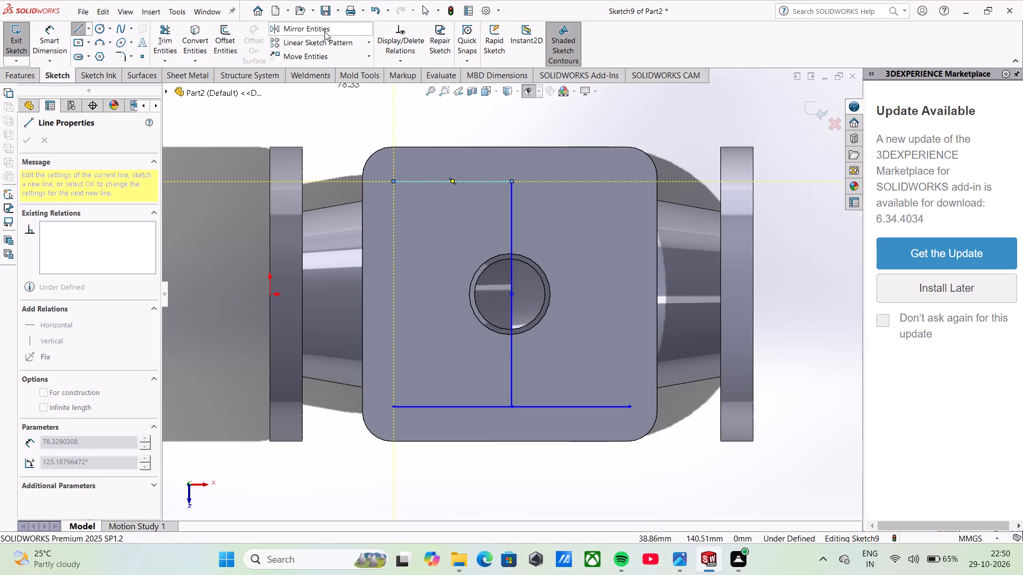
Mirror the upper 80 mm horizontal line about the vertical line, keeping the original.
{"action": "left_click", "coordinate": [324, 31]}
{"action": "left_click", "coordinate": [90, 301]}
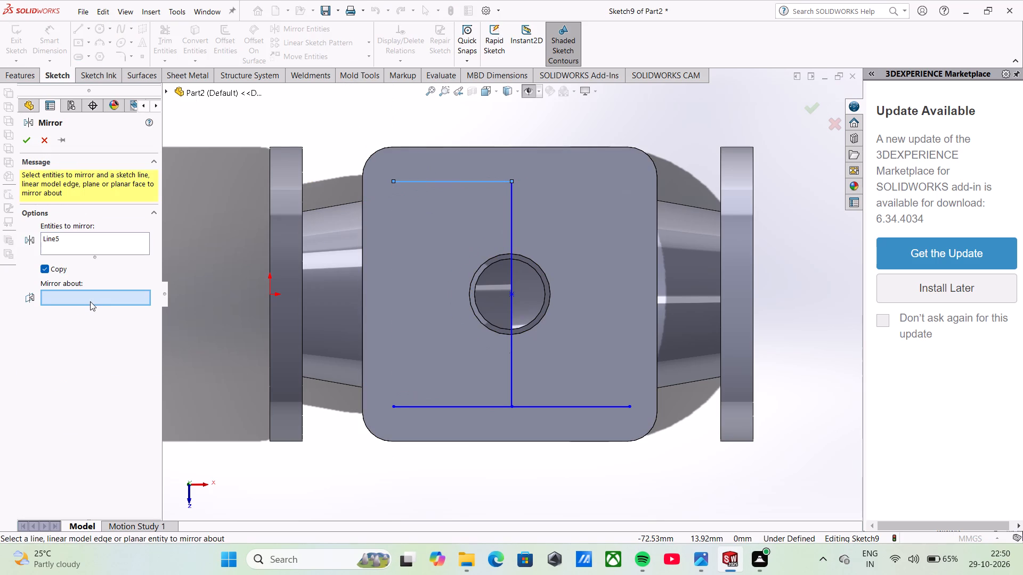
{"action": "left_click", "coordinate": [511, 223]}
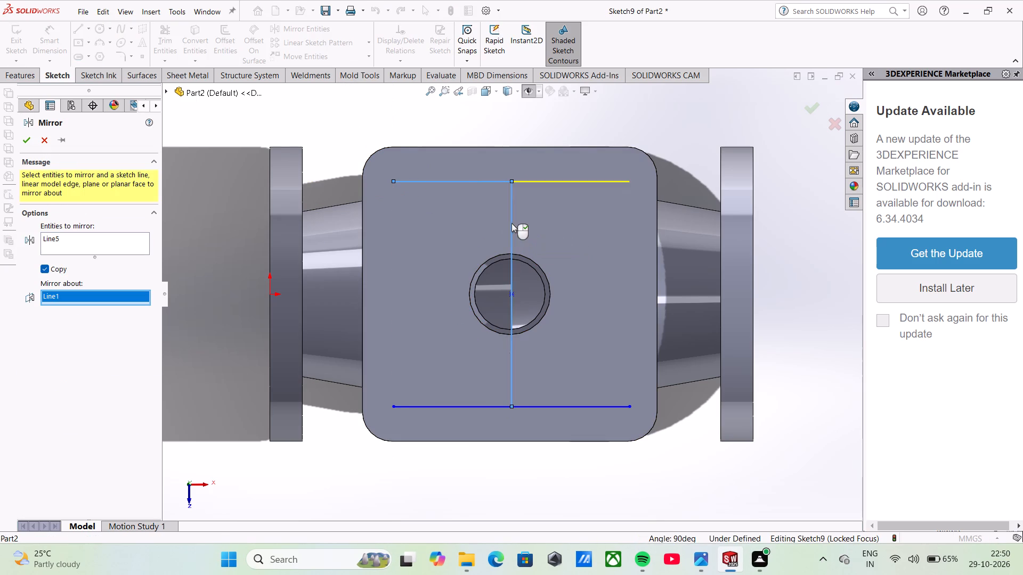
{"action": "left_click", "coordinate": [20, 144]}
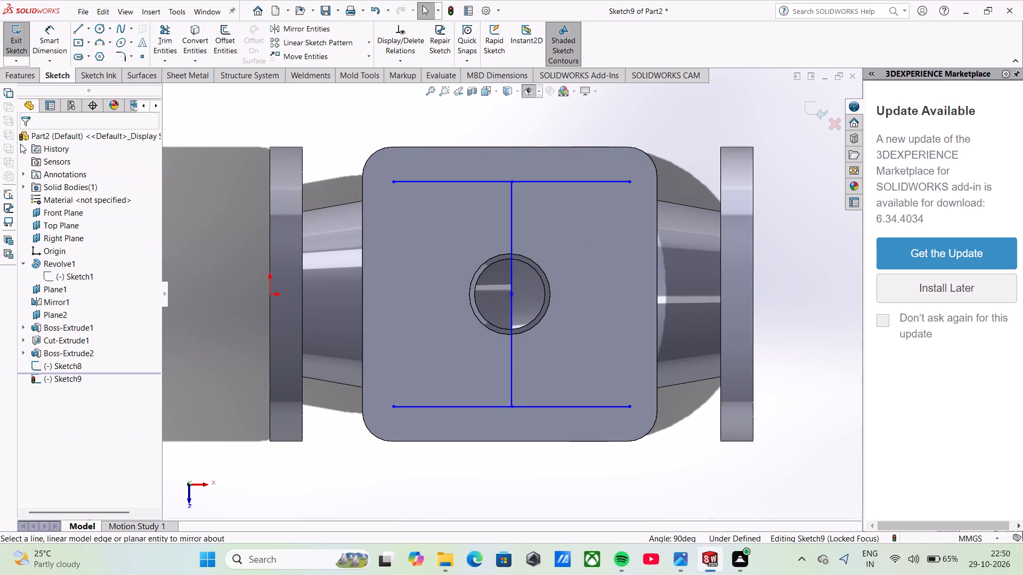
Trim away the vertical line between the two horizontal lines, accepting the loss of its midpoint relation.
{"action": "left_click", "coordinate": [169, 50]}
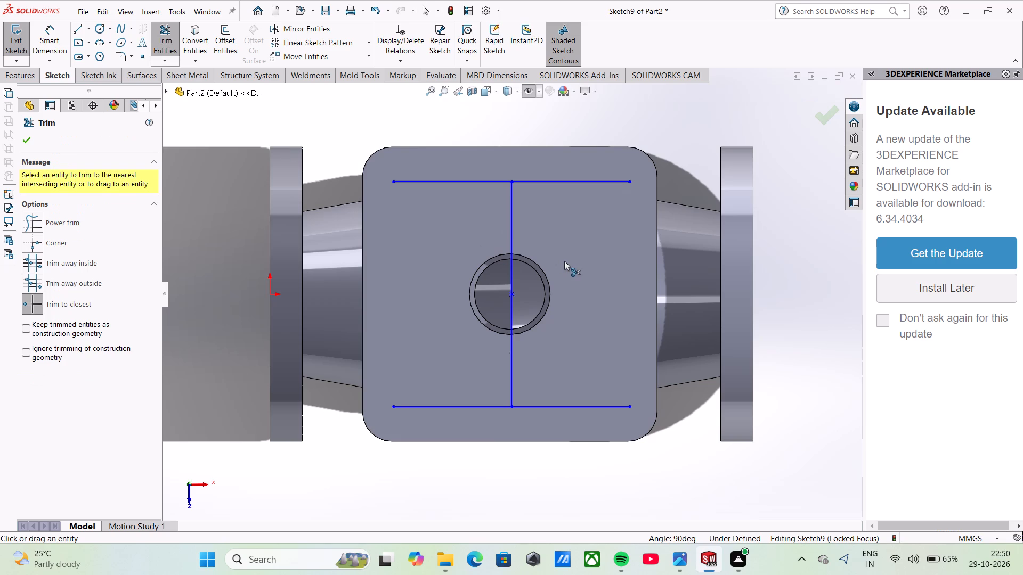
{"action": "left_click", "coordinate": [514, 218]}
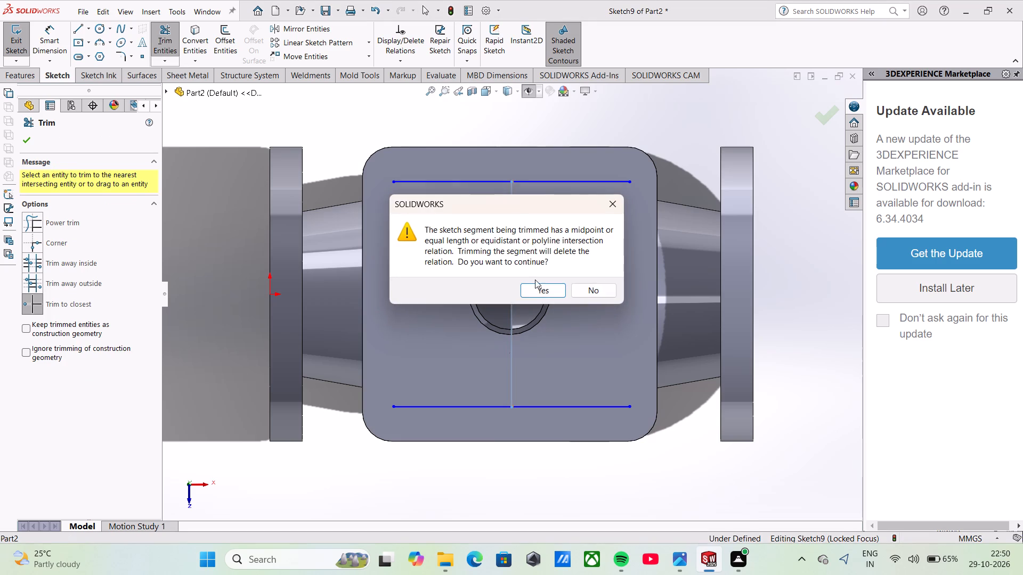
{"action": "left_click", "coordinate": [537, 289]}
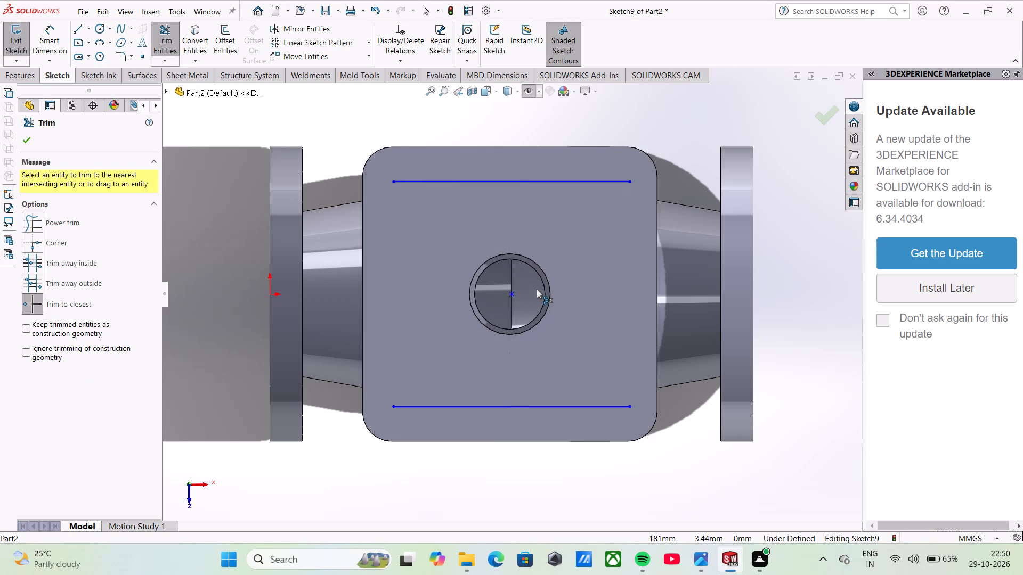
Draw four circles centred on the horizontal lines' outer ends, radii about 14 and 9 mm above, 14 and 10 mm below.
{"action": "left_click", "coordinate": [101, 34]}
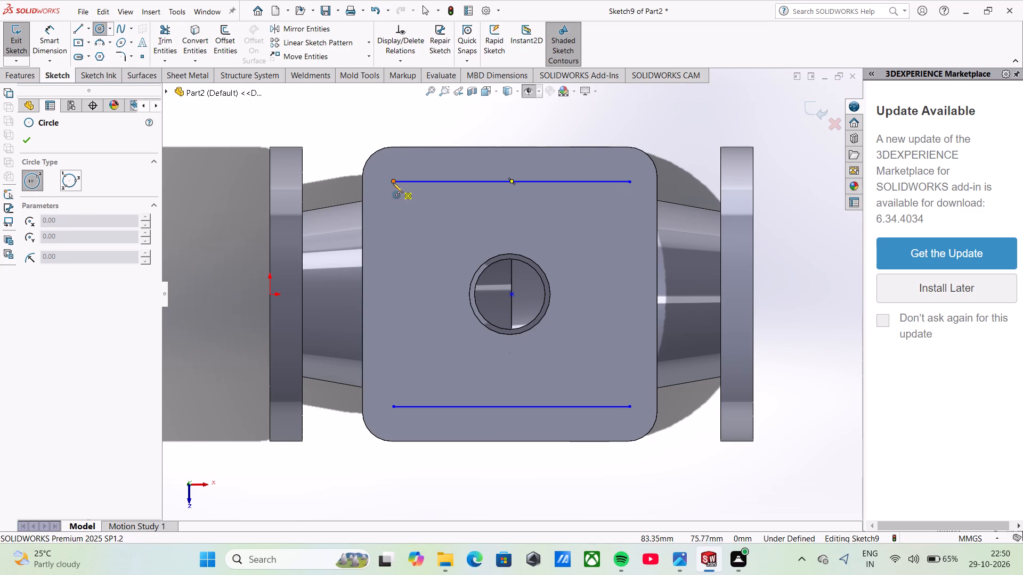
{"action": "left_click", "coordinate": [393, 183]}
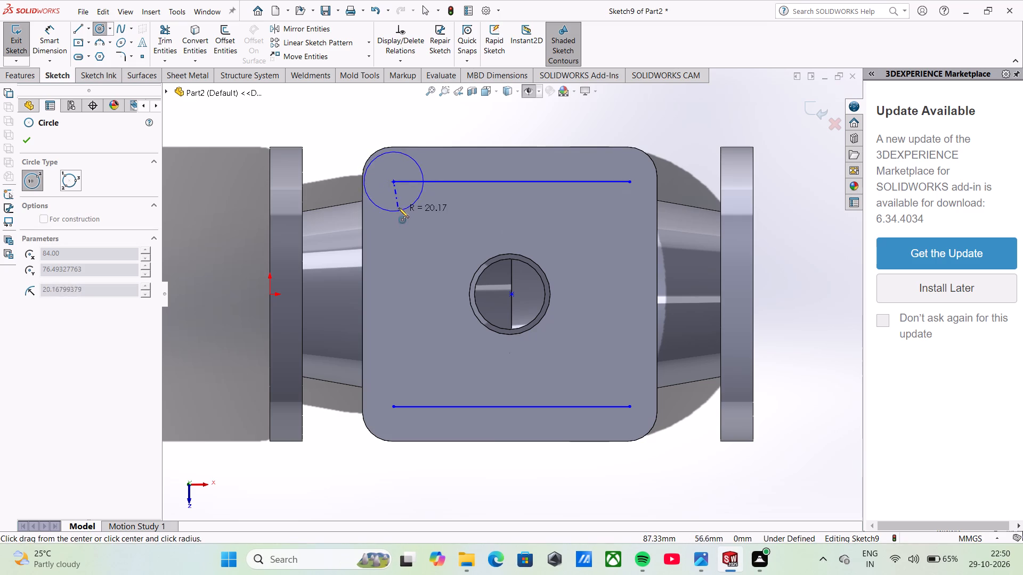
{"action": "left_click", "coordinate": [396, 202]}
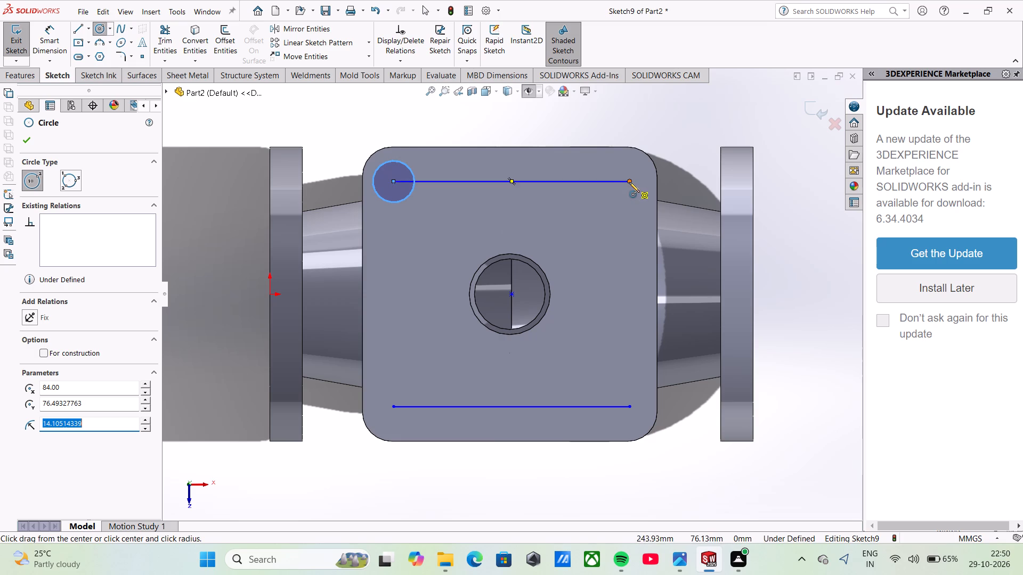
{"action": "left_click", "coordinate": [629, 182]}
{"action": "left_click", "coordinate": [629, 195]}
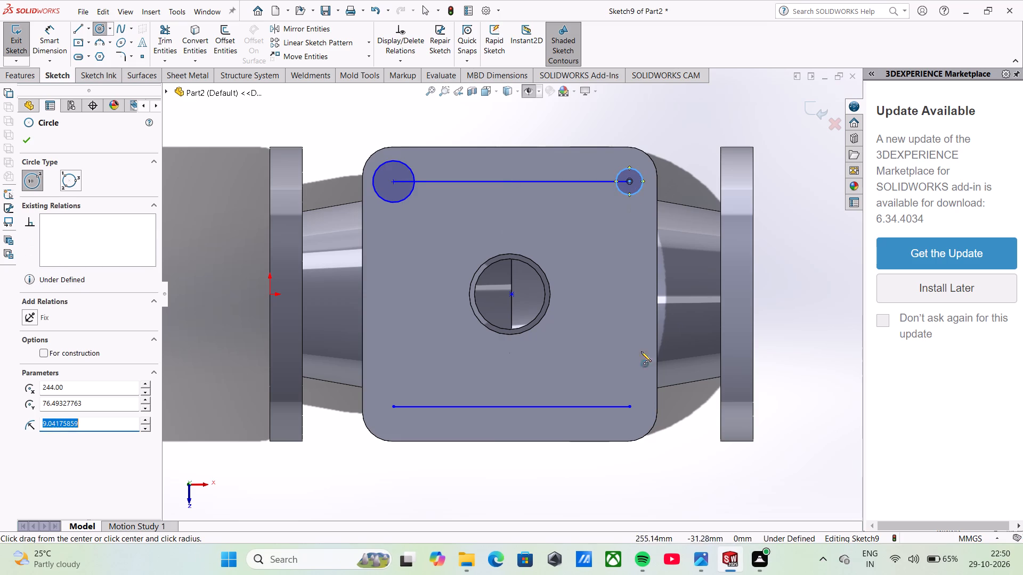
{"action": "left_click", "coordinate": [628, 406]}
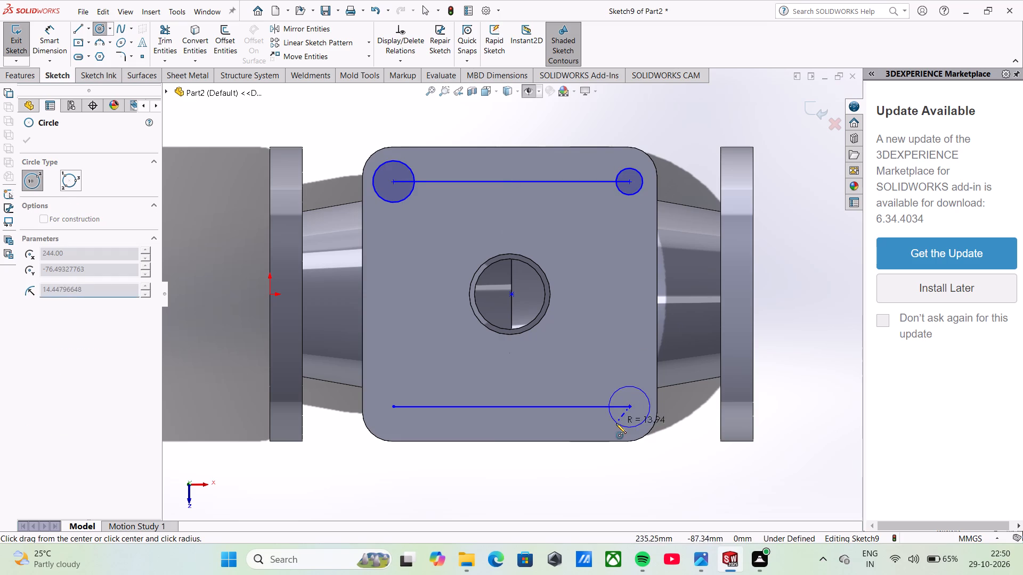
{"action": "left_click", "coordinate": [616, 423]}
{"action": "left_click", "coordinate": [391, 407]}
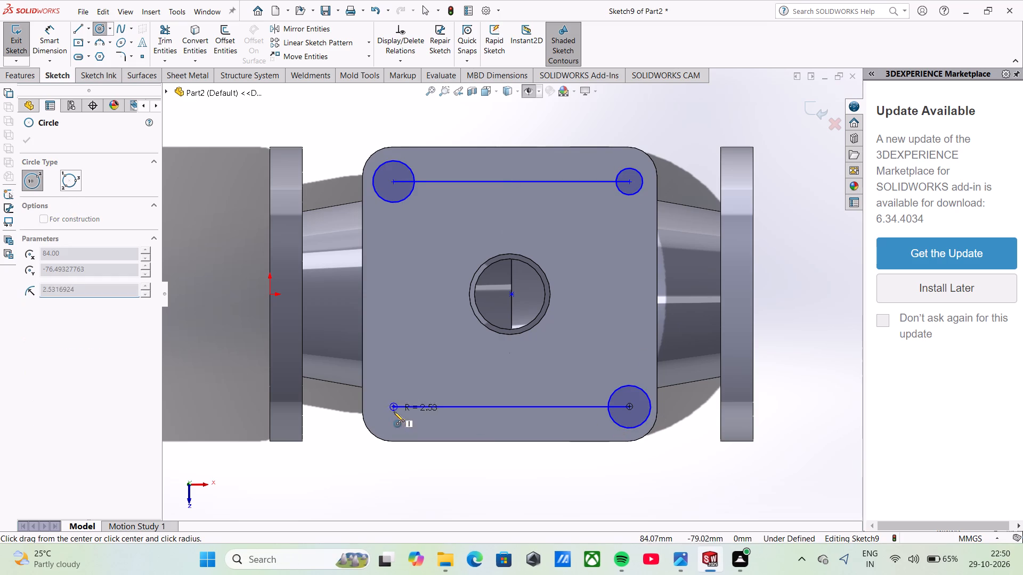
{"action": "left_click", "coordinate": [395, 422]}
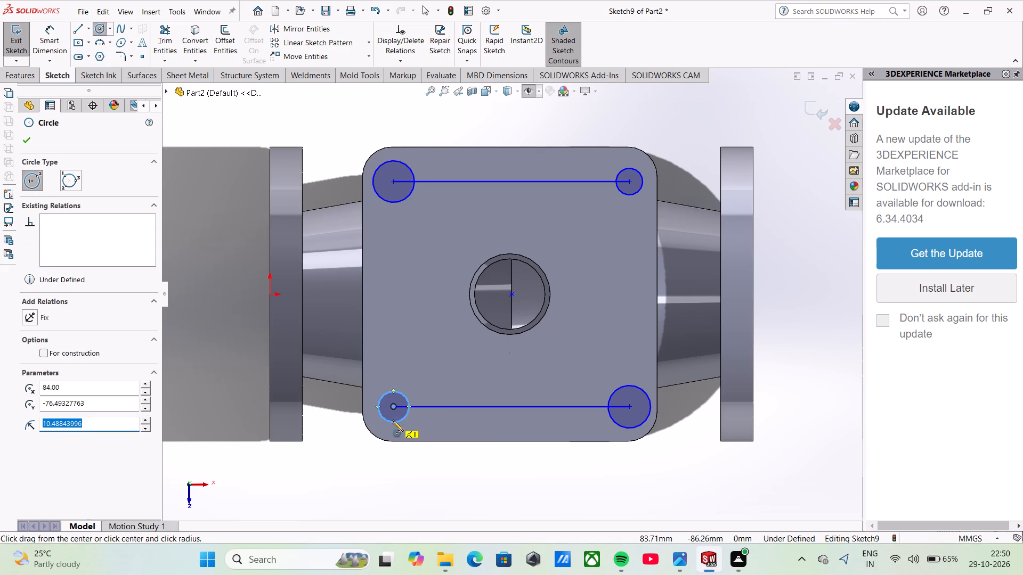
Dimension the two upper corner circles at 18 mm diameter each.
{"action": "left_click", "coordinate": [57, 54]}
{"action": "left_click", "coordinate": [393, 163]}
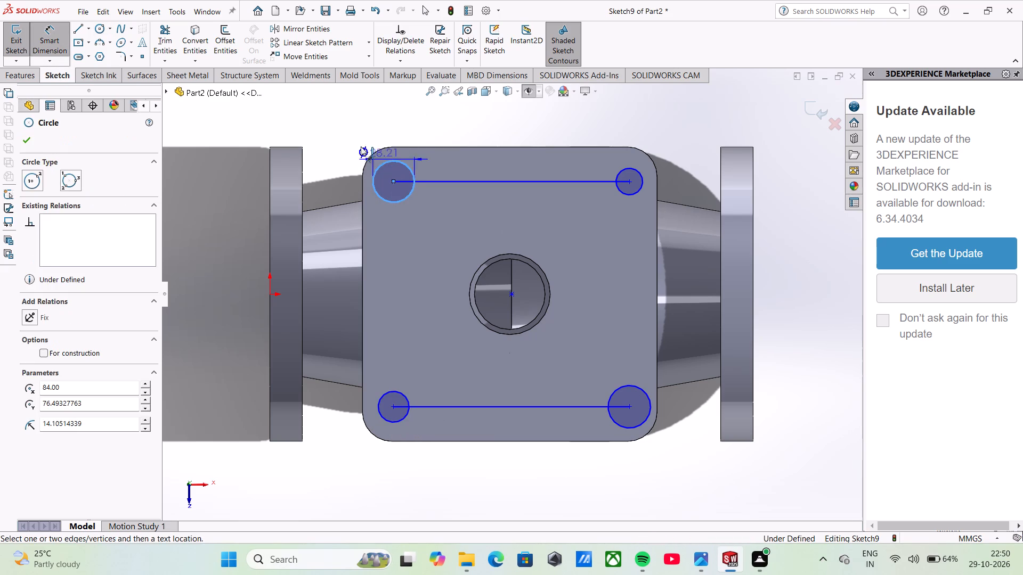
{"action": "left_click", "coordinate": [349, 133]}
{"action": "type", "text": "18"}
{"action": "key", "text": "Return"}
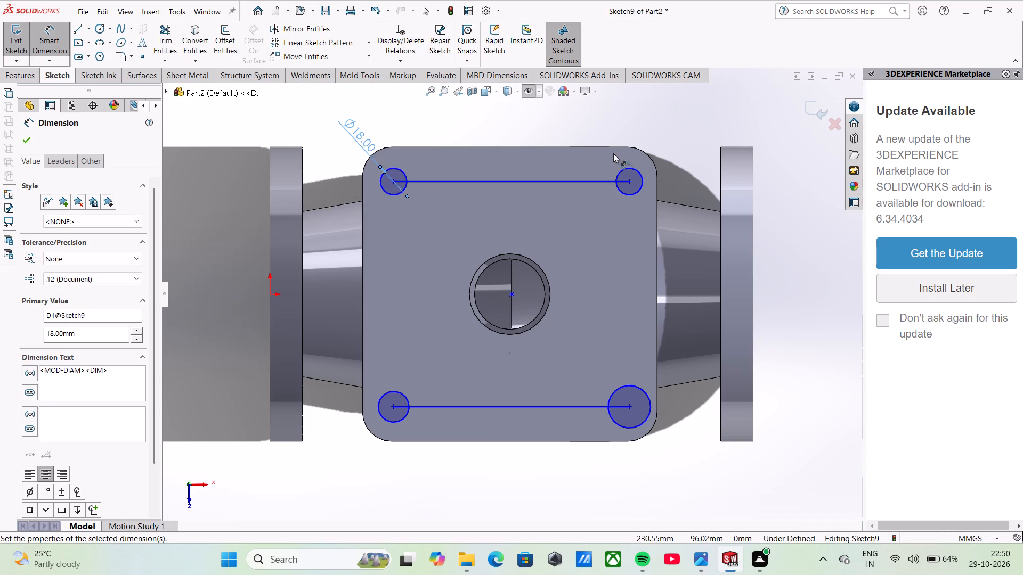
{"action": "left_click", "coordinate": [621, 169]}
{"action": "left_click", "coordinate": [627, 129]}
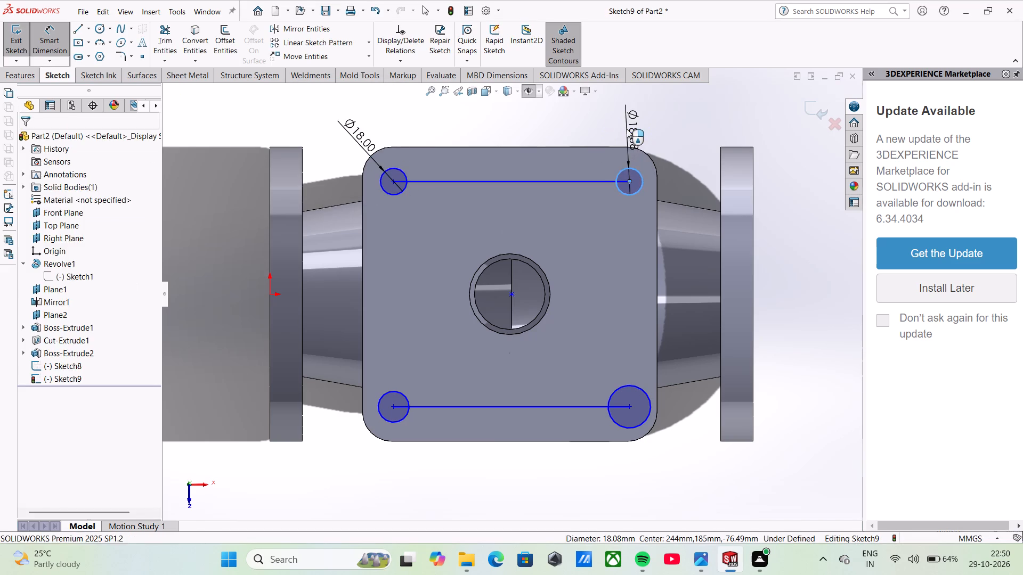
{"action": "type", "text": "18"}
{"action": "key", "text": "Return"}
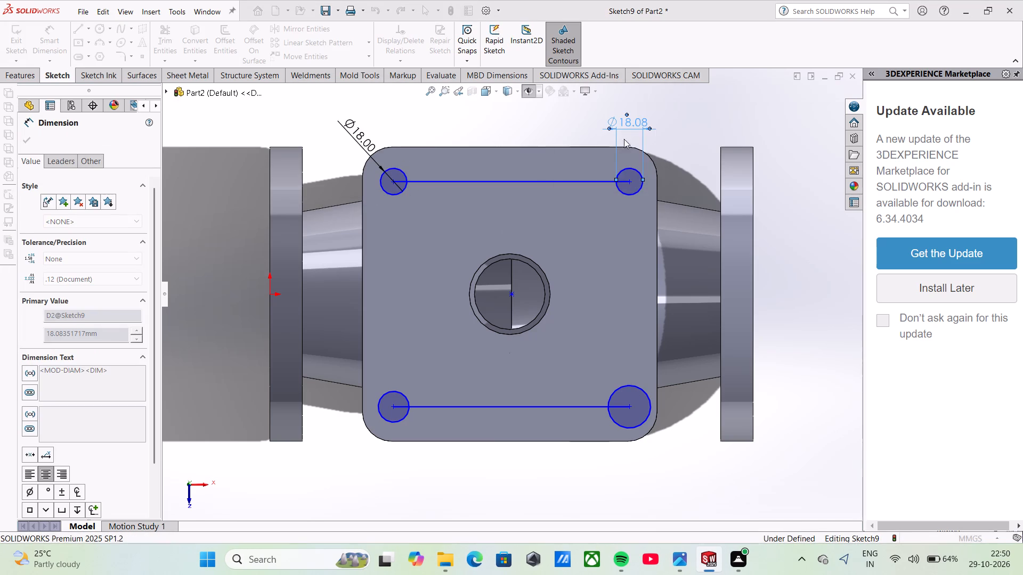
Dimension the two lower corner circles at 18 mm diameter each.
{"action": "left_click", "coordinate": [638, 384]}
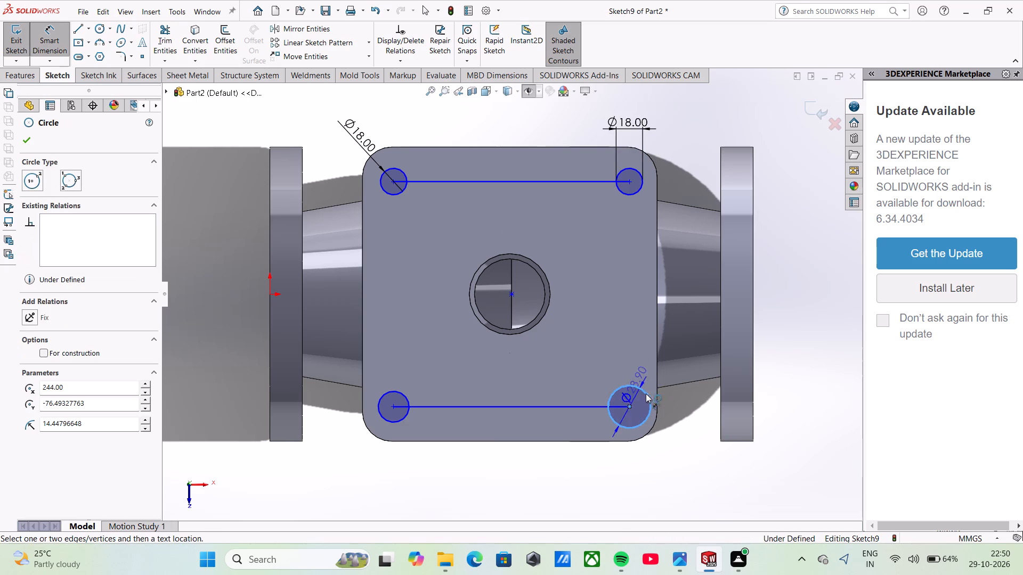
{"action": "left_click", "coordinate": [701, 450]}
{"action": "key", "text": "1"}
{"action": "key", "text": "8"}
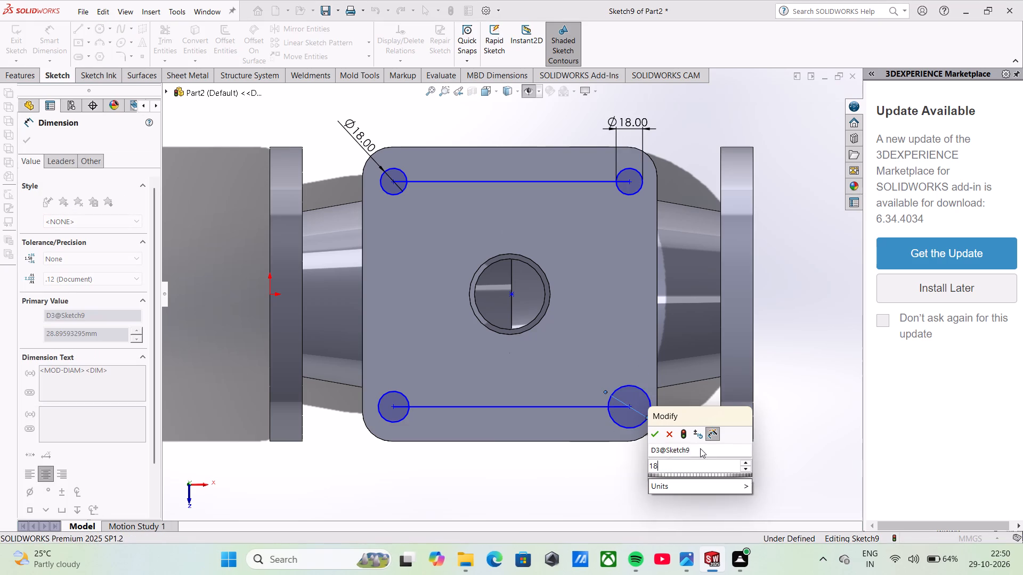
{"action": "key", "text": "Return"}
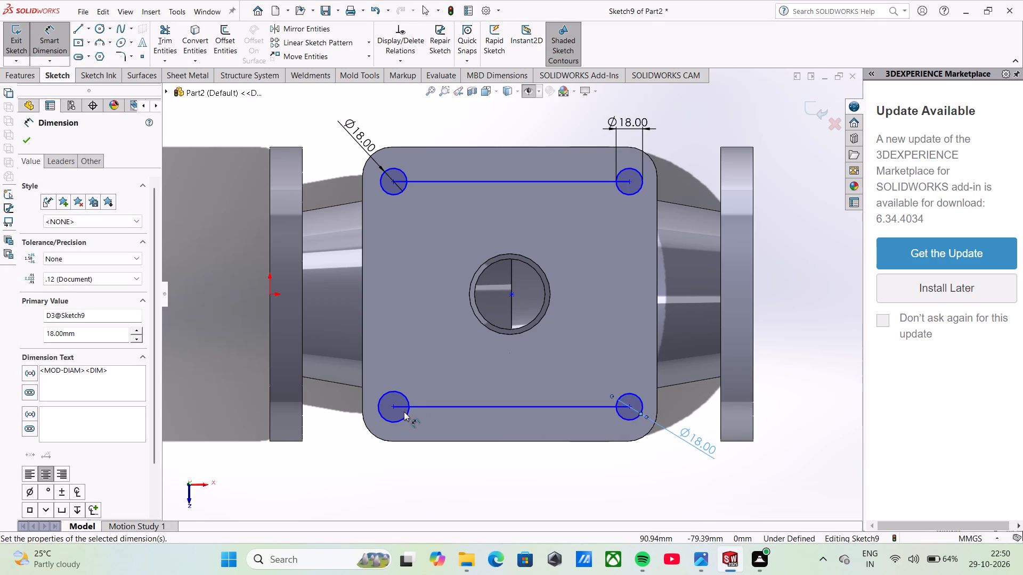
{"action": "left_click", "coordinate": [404, 414]}
{"action": "left_click", "coordinate": [409, 457]}
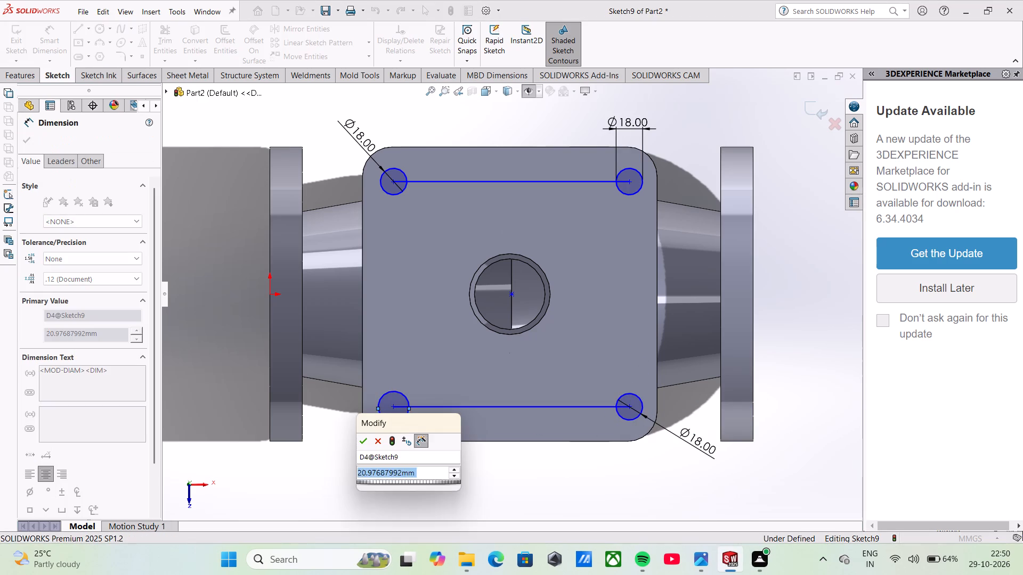
{"action": "key", "text": "1"}
{"action": "key", "text": "8"}
{"action": "key", "text": "Return"}
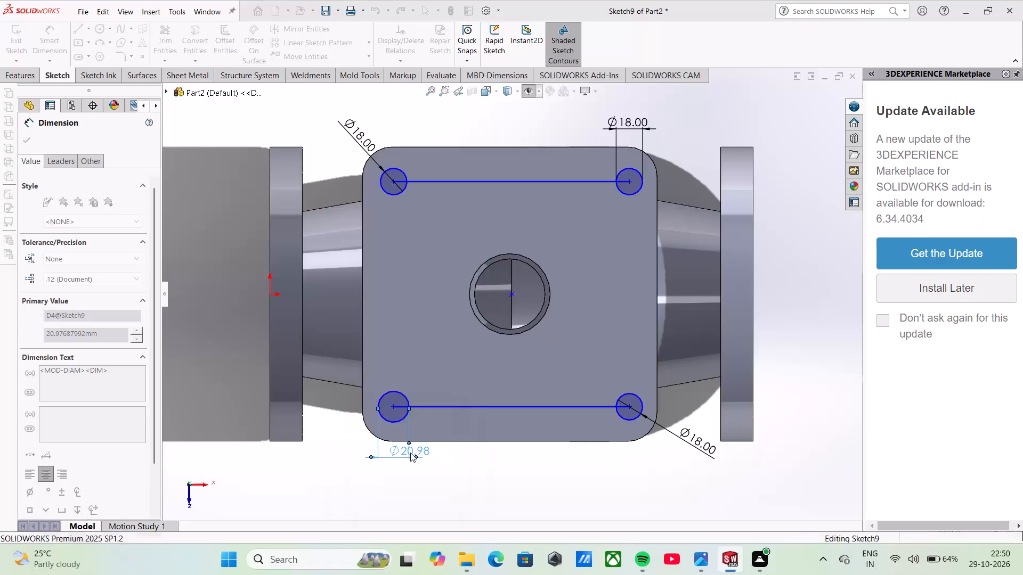
Delete the lower and upper horizontal layout lines joining the corner circles.
{"action": "left_click", "coordinate": [442, 406]}
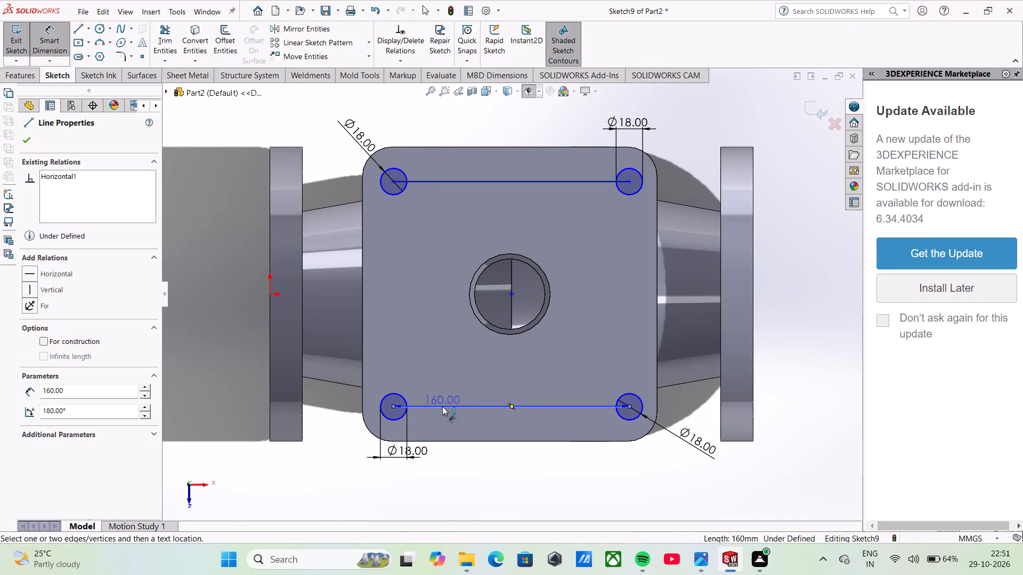
{"action": "key", "text": "Delete"}
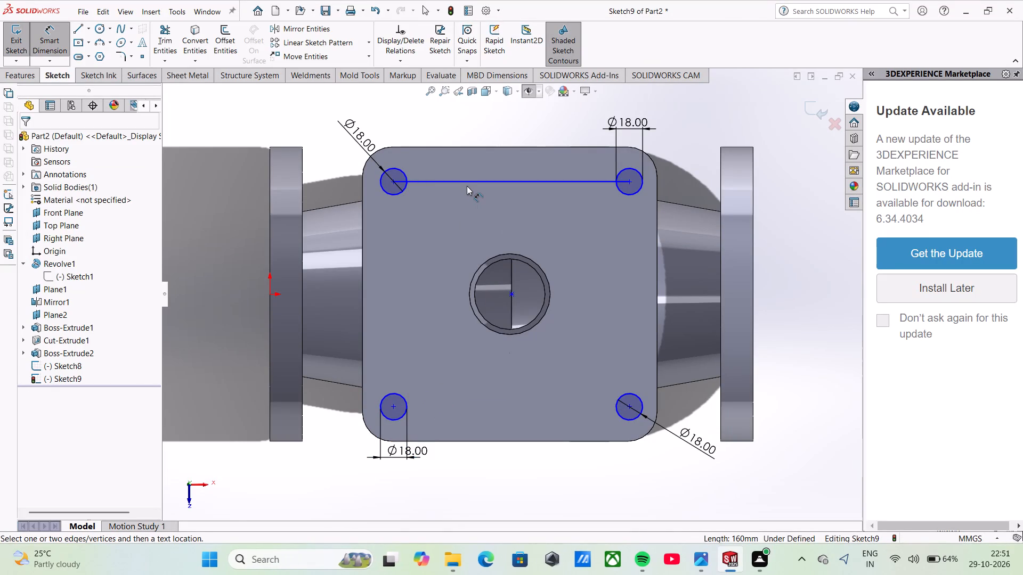
{"action": "left_click", "coordinate": [465, 184]}
{"action": "key", "text": "Delete"}
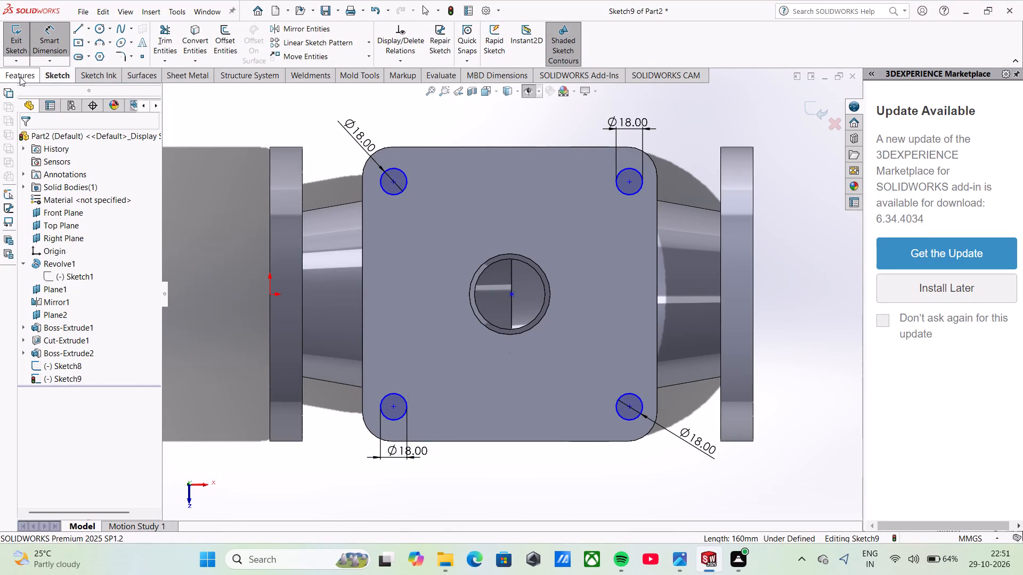
Cut the four 18 mm corner circles through the square top flange with a 135 mm mid-plane extruded cut.
{"action": "left_click", "coordinate": [20, 77]}
{"action": "left_click", "coordinate": [194, 46]}
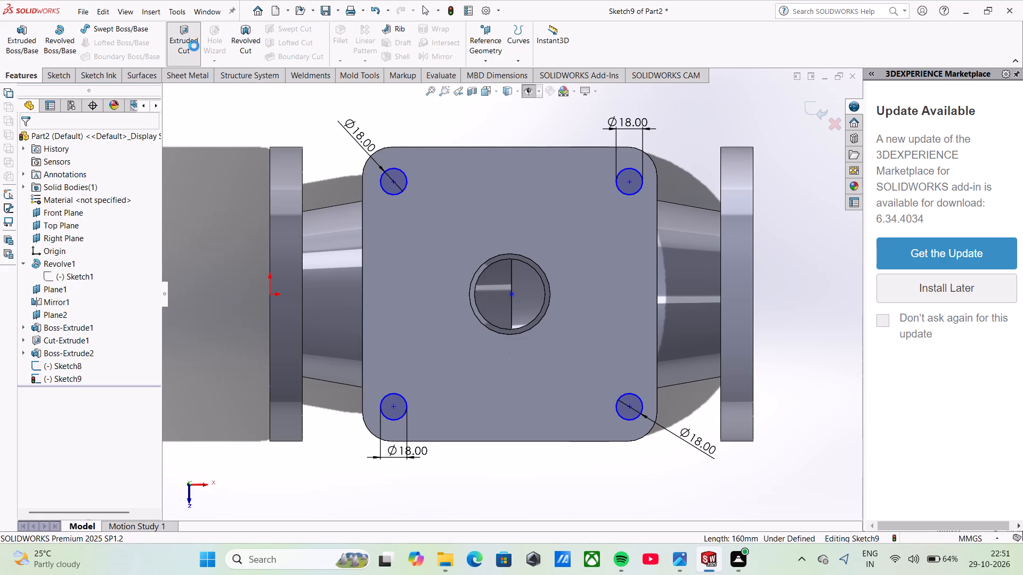
{"action": "middle_click_drag", "start_coordinate": [386, 234], "coordinate": [381, 193]}
{"action": "scroll", "coordinate": [380, 228], "scroll_direction": "up", "scroll_amount": 3}
{"action": "left_click", "coordinate": [97, 208]}
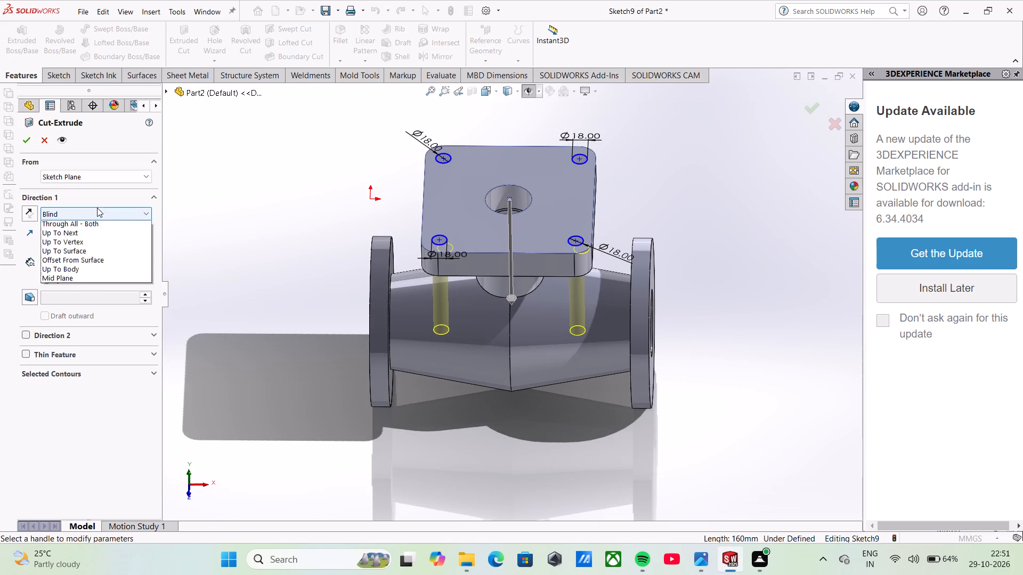
{"action": "left_click", "coordinate": [66, 296]}
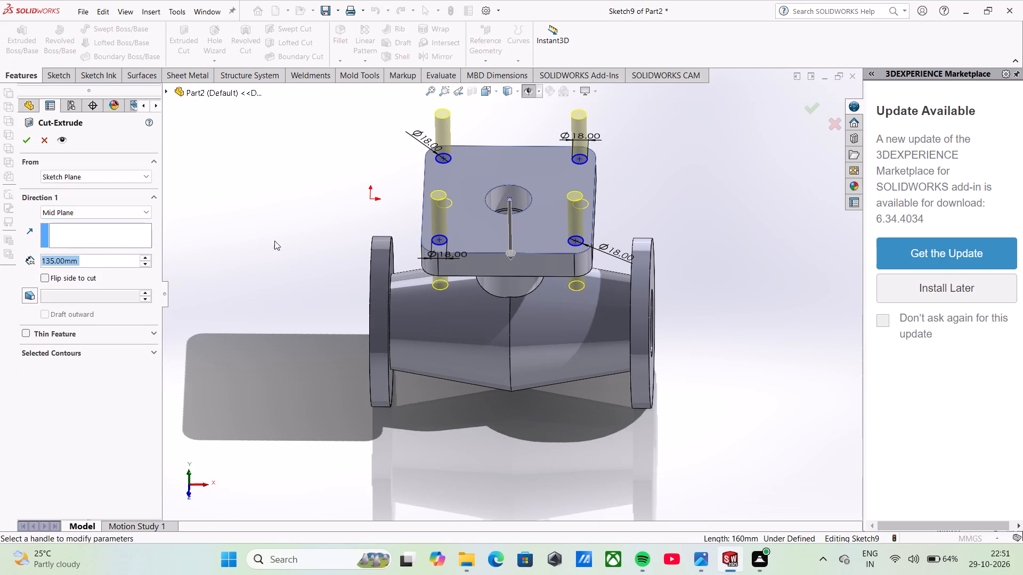
{"action": "left_click", "coordinate": [21, 133]}
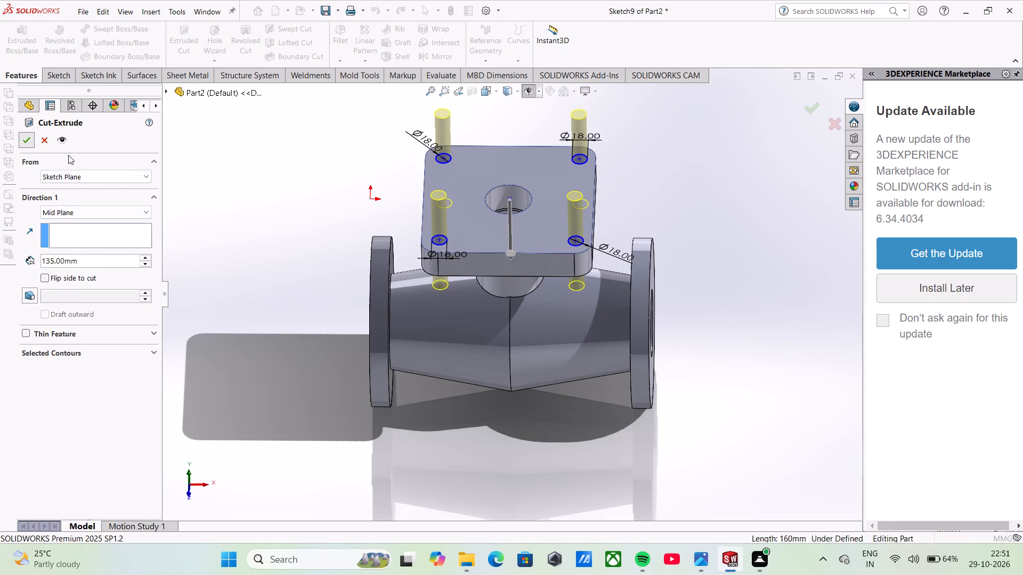
Fillet the two edges where the neck meets the double-cone body with a 5 mm radius.
{"action": "middle_click_drag", "start_coordinate": [377, 272], "coordinate": [351, 194]}
{"action": "scroll", "coordinate": [413, 147], "scroll_direction": "up", "scroll_amount": 1}
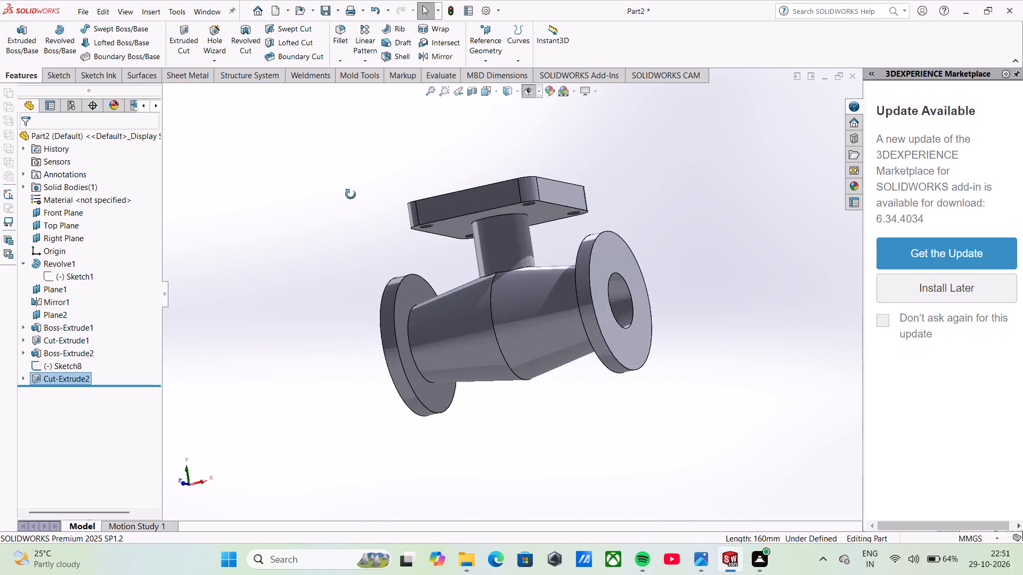
{"action": "middle_click_drag", "start_coordinate": [351, 194], "coordinate": [472, 235]}
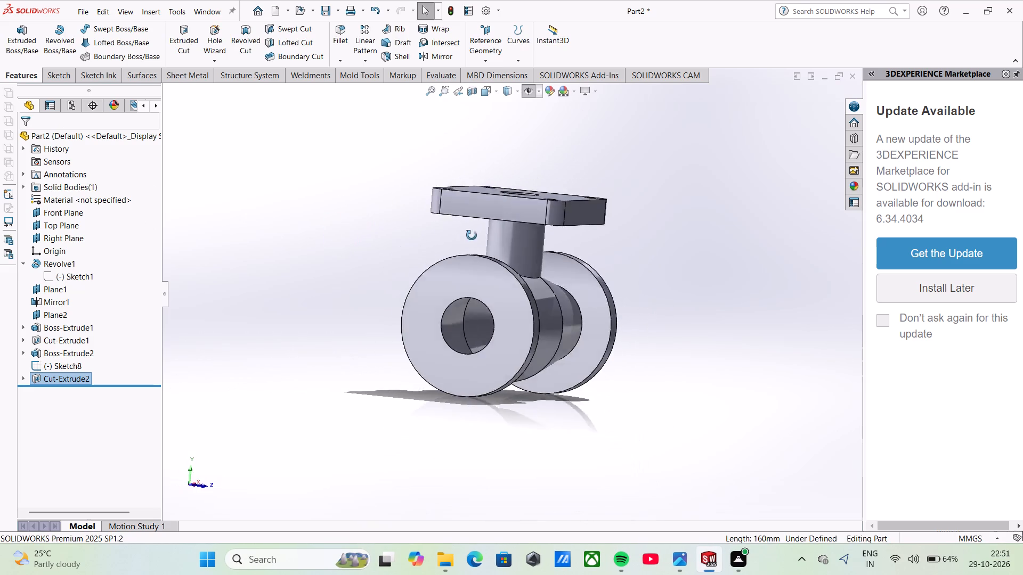
{"action": "middle_click_drag", "start_coordinate": [472, 235], "coordinate": [629, 266]}
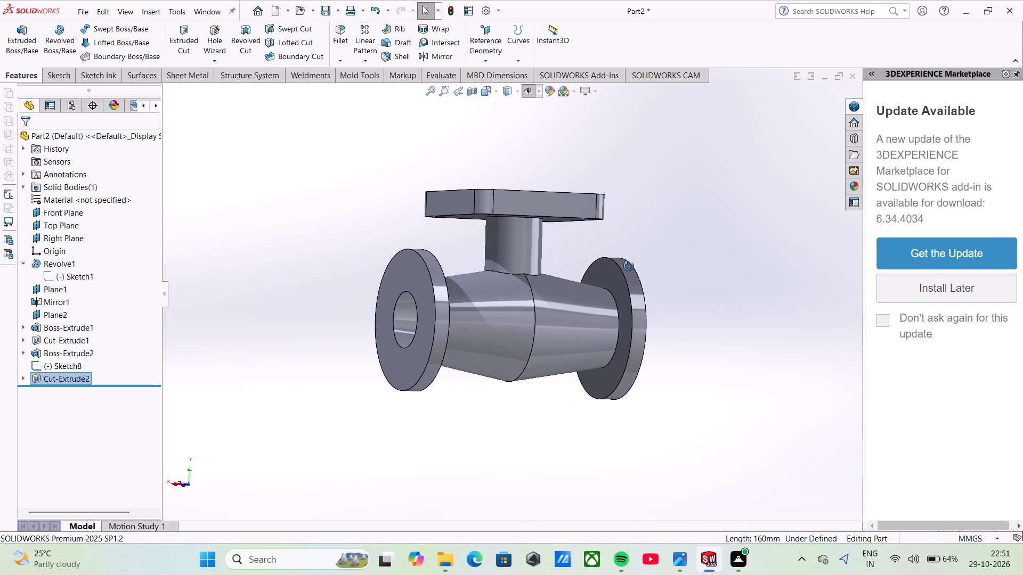
{"action": "middle_click_drag", "start_coordinate": [629, 266], "coordinate": [628, 266]}
{"action": "scroll", "coordinate": [547, 252], "scroll_direction": "down", "scroll_amount": 4}
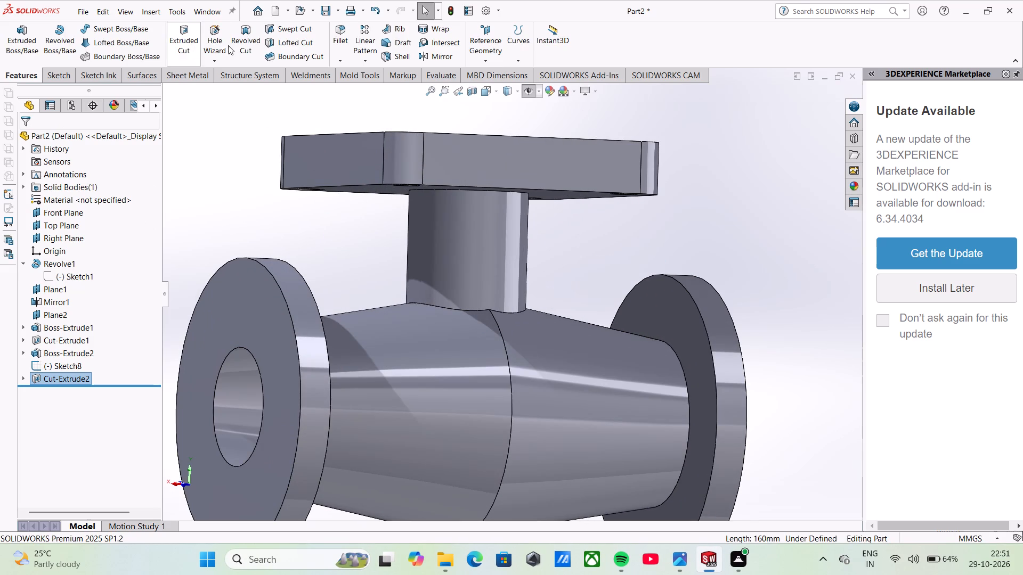
{"action": "left_click", "coordinate": [339, 31]}
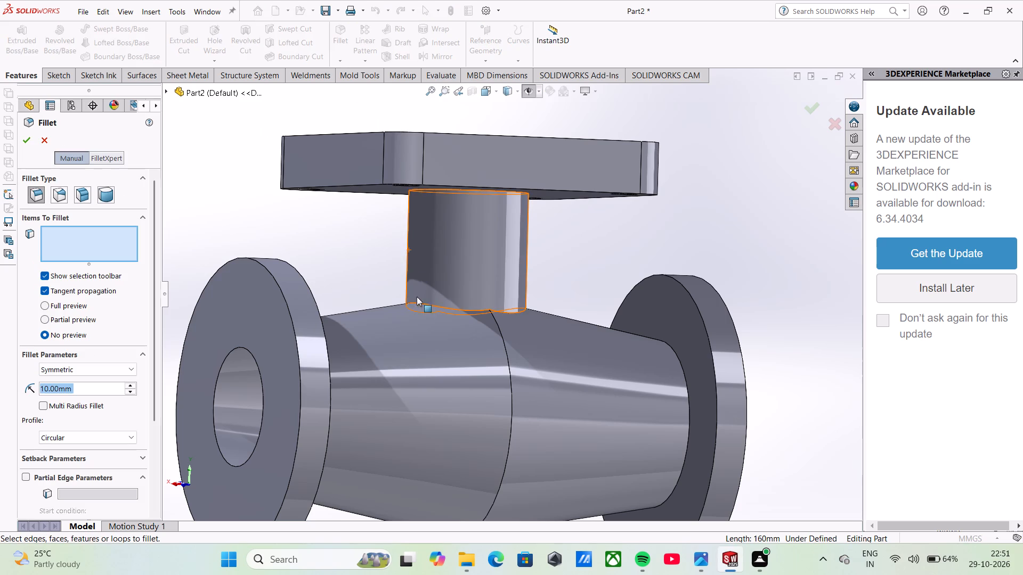
{"action": "left_click", "coordinate": [425, 305]}
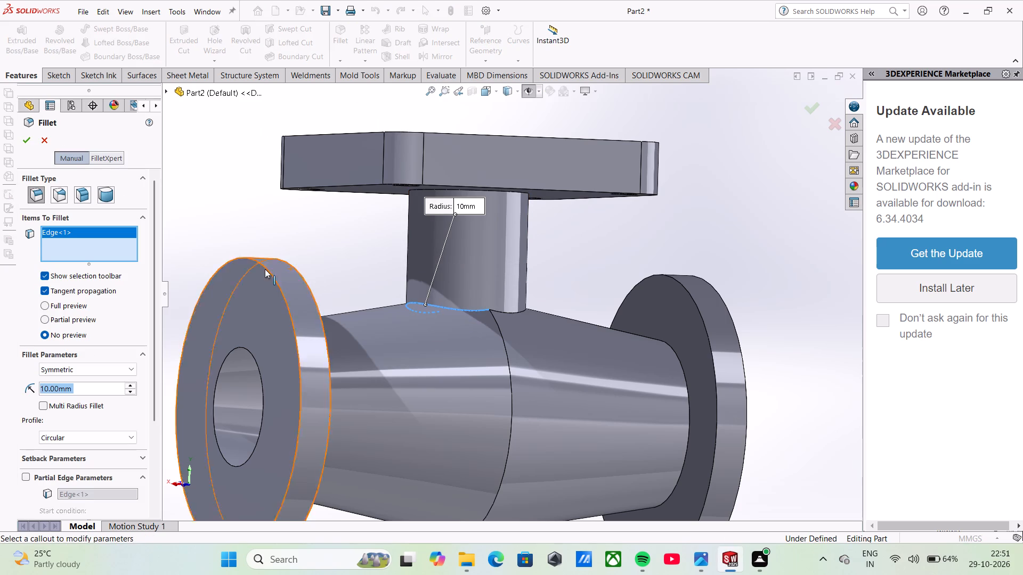
{"action": "middle_click_drag", "start_coordinate": [416, 331], "coordinate": [395, 347]}
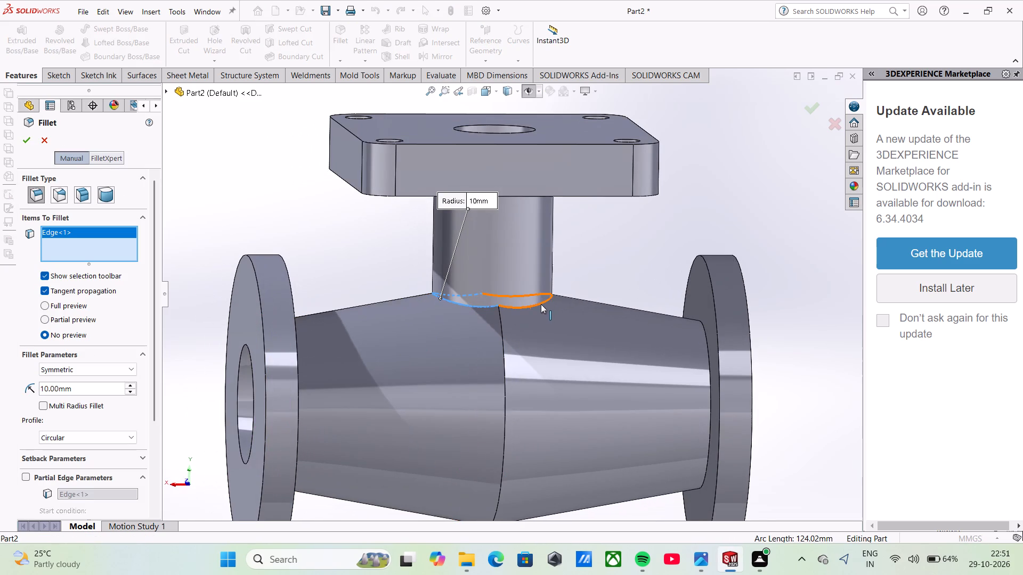
{"action": "left_click", "coordinate": [541, 304]}
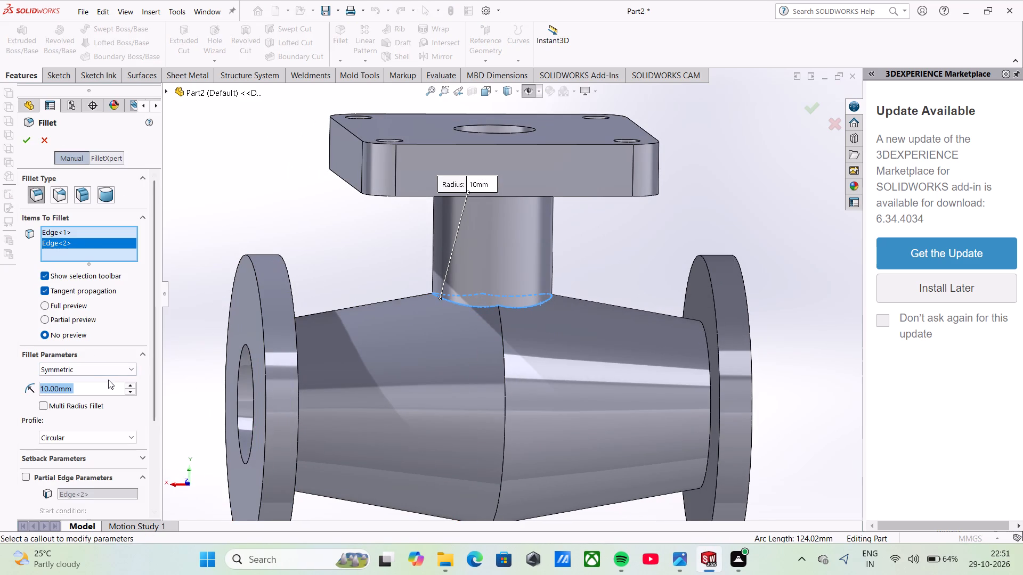
{"action": "key", "text": "5"}
{"action": "key", "text": "Return"}
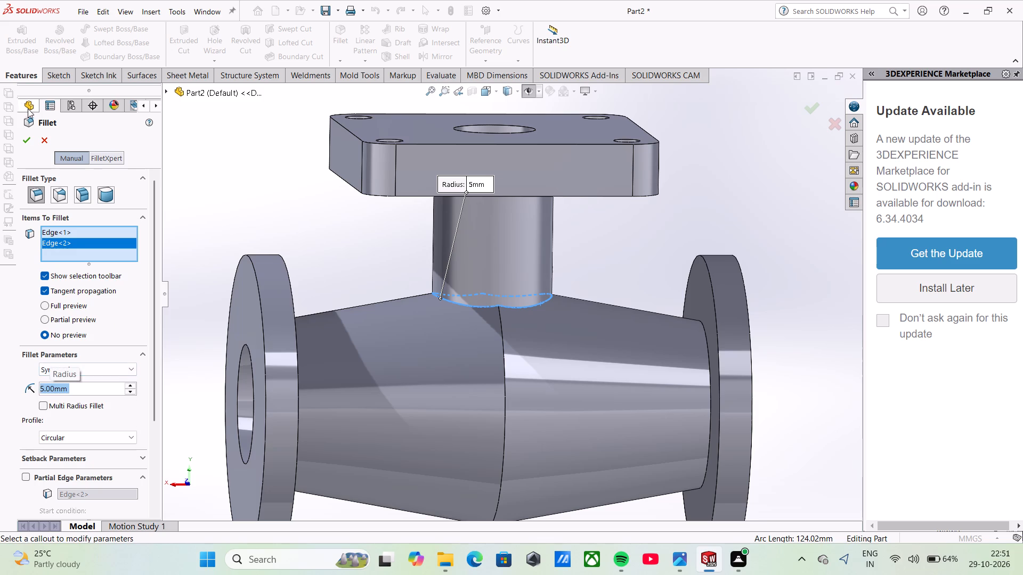
{"action": "left_click", "coordinate": [20, 136]}
Fillet the two circular edges where the cones meet the round end flanges with a 5 mm radius.
{"action": "middle_click_drag", "start_coordinate": [508, 271], "coordinate": [485, 281]}
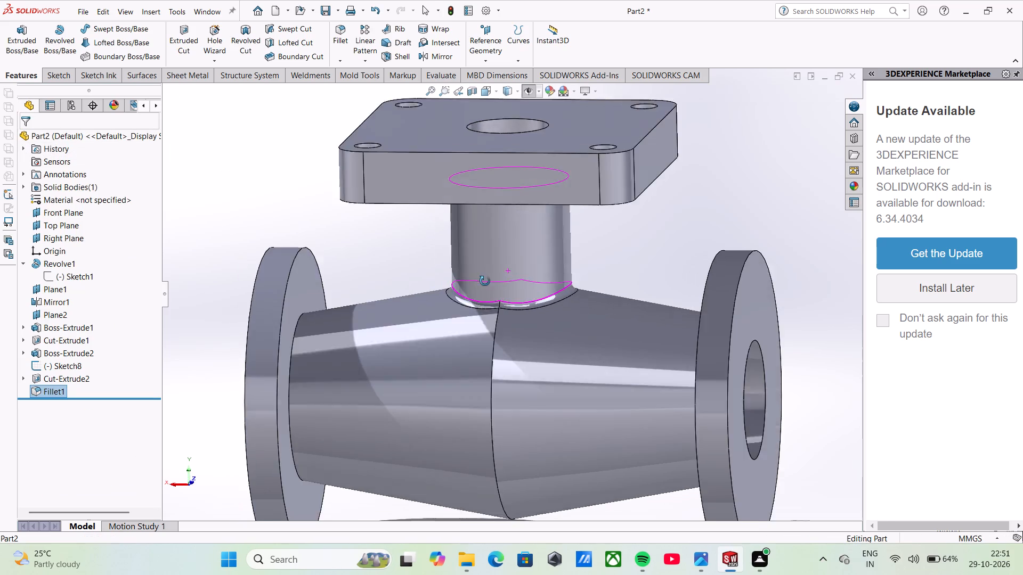
{"action": "middle_click_drag", "start_coordinate": [485, 281], "coordinate": [460, 287]}
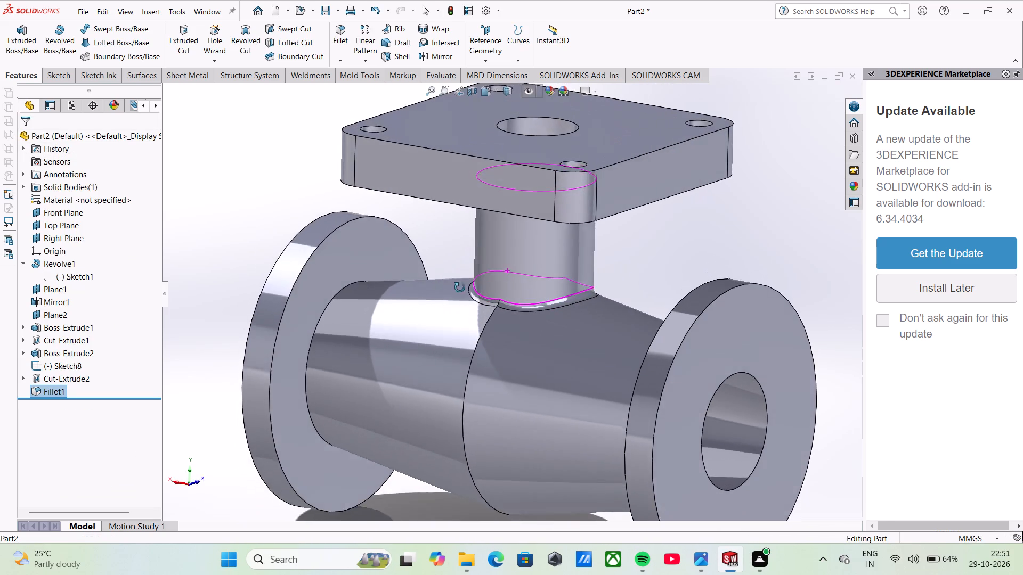
{"action": "middle_click_drag", "start_coordinate": [460, 287], "coordinate": [460, 292]}
{"action": "scroll", "coordinate": [469, 300], "scroll_direction": "up", "scroll_amount": 3}
{"action": "middle_click_drag", "start_coordinate": [510, 302], "coordinate": [500, 335]}
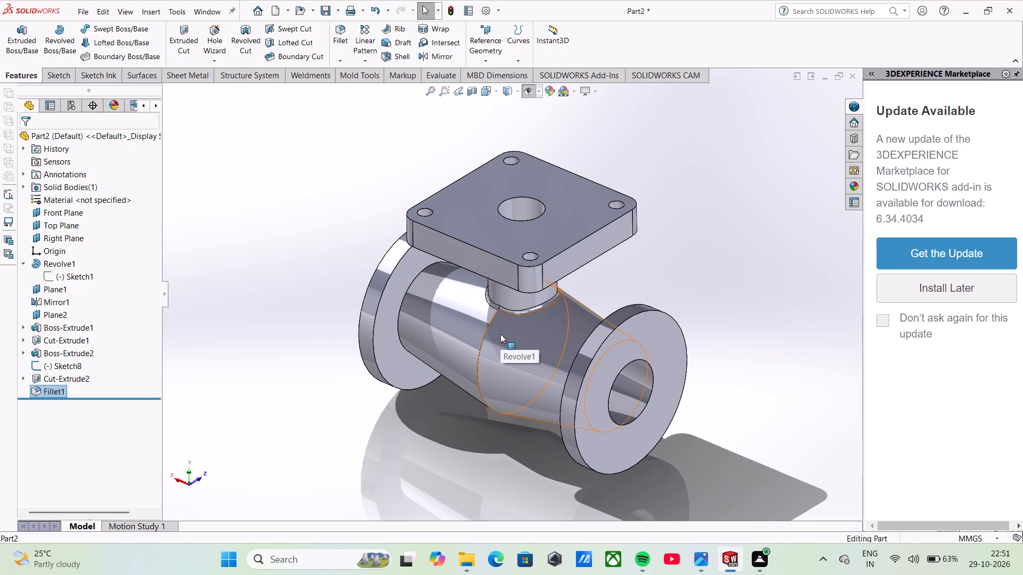
{"action": "left_click", "coordinate": [335, 36]}
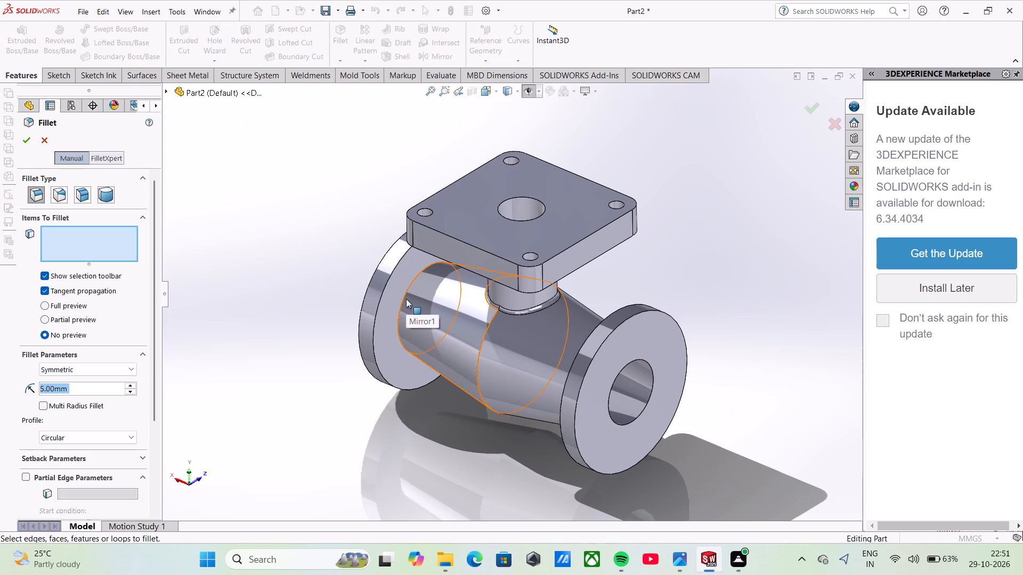
{"action": "left_click", "coordinate": [406, 295]}
{"action": "middle_click_drag", "start_coordinate": [494, 352], "coordinate": [570, 336]}
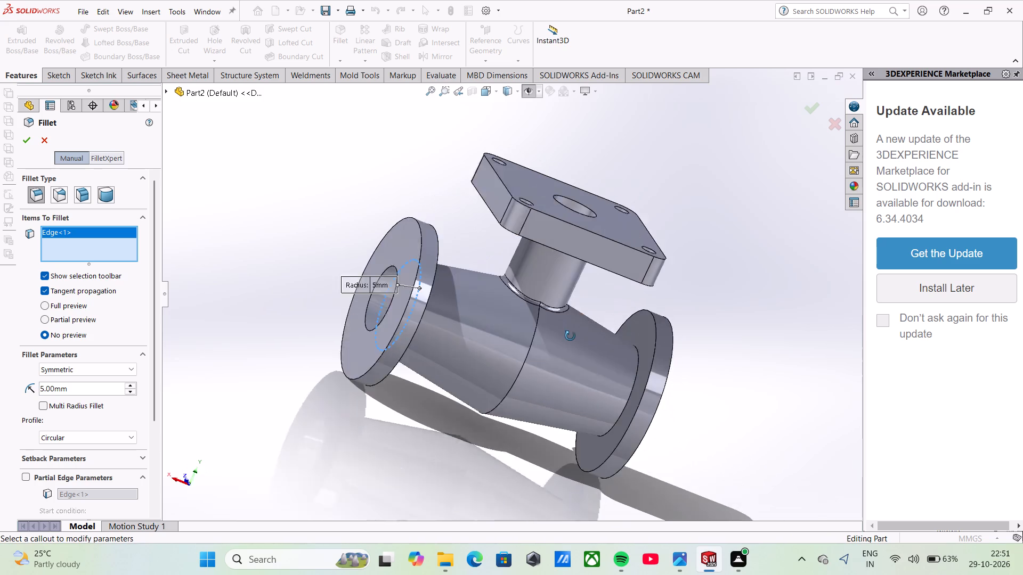
{"action": "middle_click_drag", "start_coordinate": [570, 336], "coordinate": [572, 335]}
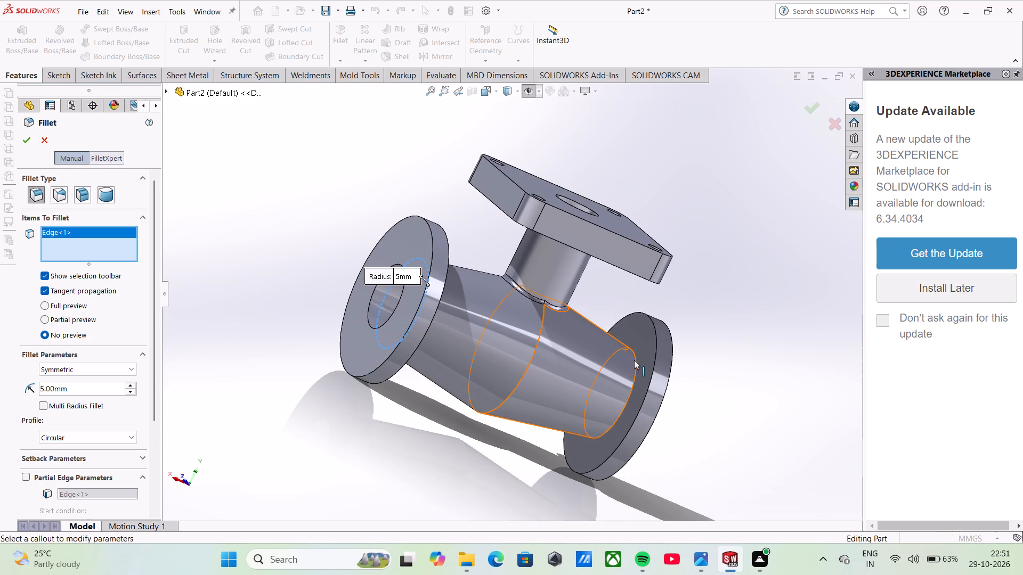
{"action": "left_click", "coordinate": [635, 368]}
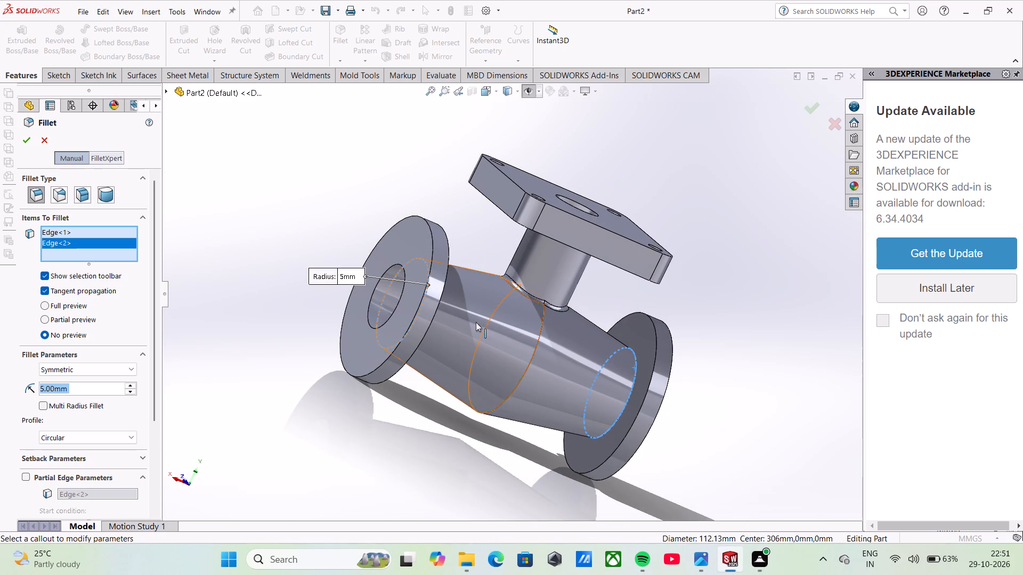
{"action": "left_click", "coordinate": [26, 144]}
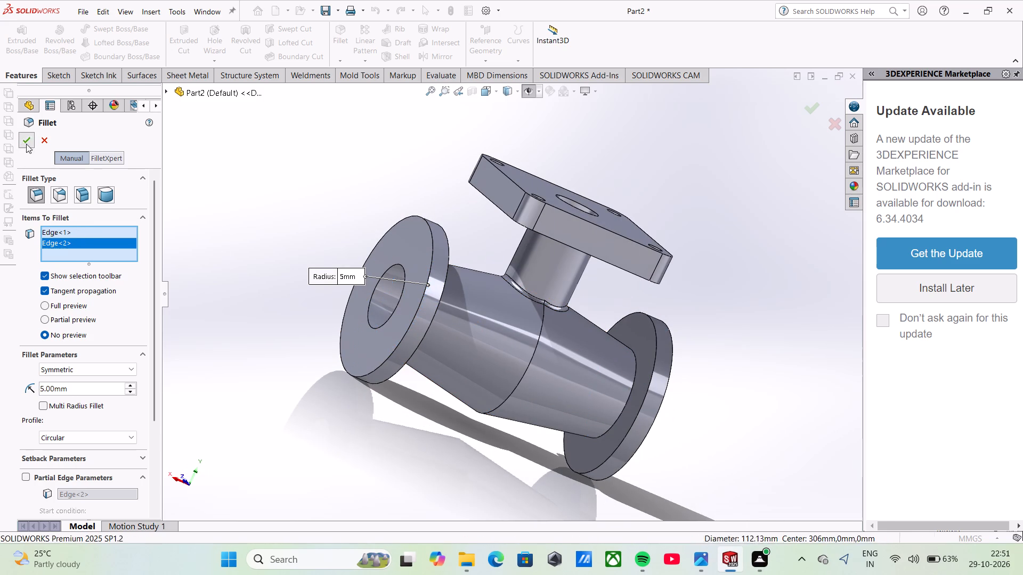
Fillet the circular edge at the middle of the body, where the two cones meet, with a 5 mm radius.
{"action": "middle_click_drag", "start_coordinate": [486, 342], "coordinate": [421, 328]}
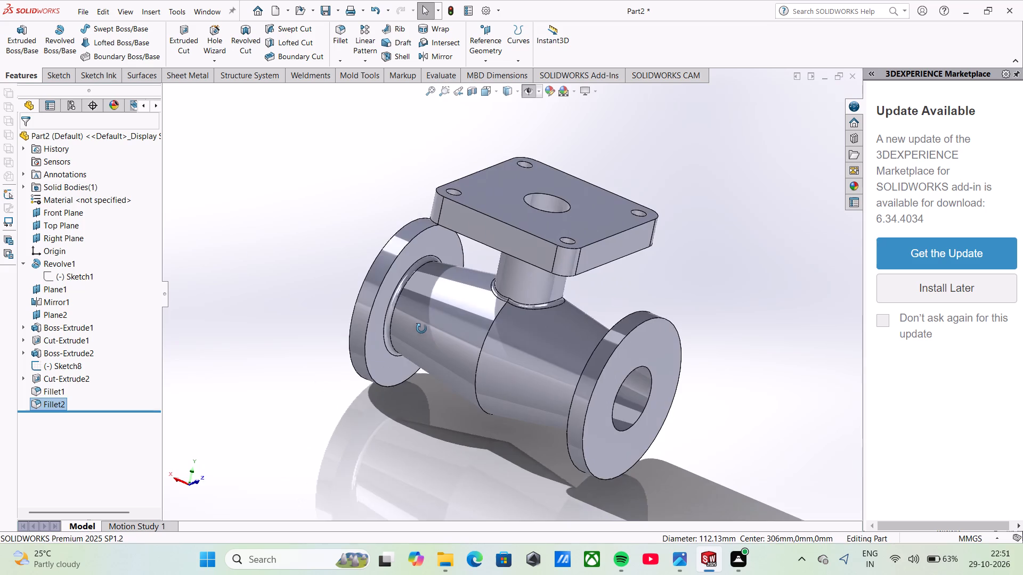
{"action": "middle_click_drag", "start_coordinate": [421, 328], "coordinate": [435, 317]}
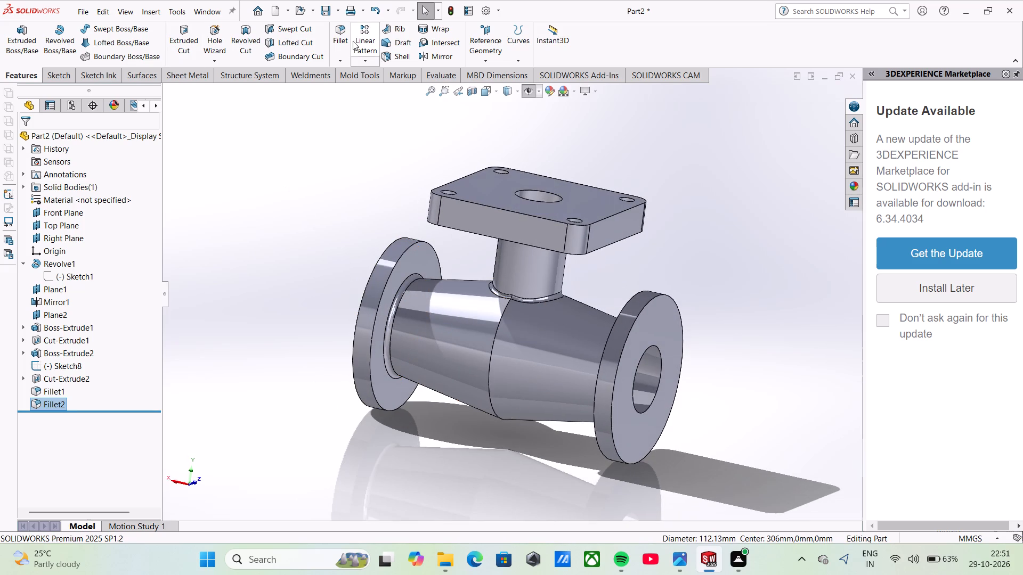
{"action": "left_click", "coordinate": [343, 38]}
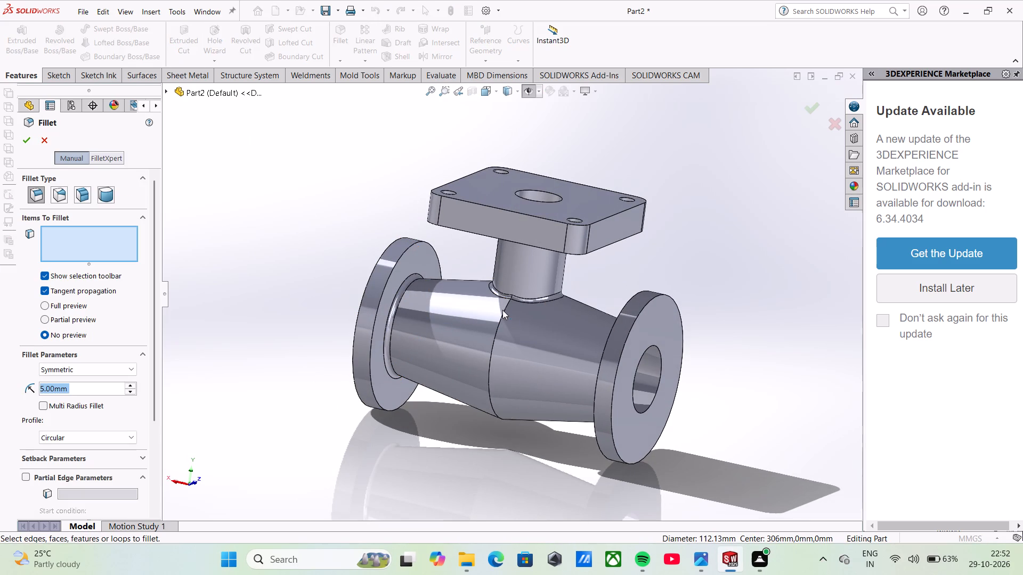
{"action": "left_click", "coordinate": [500, 317]}
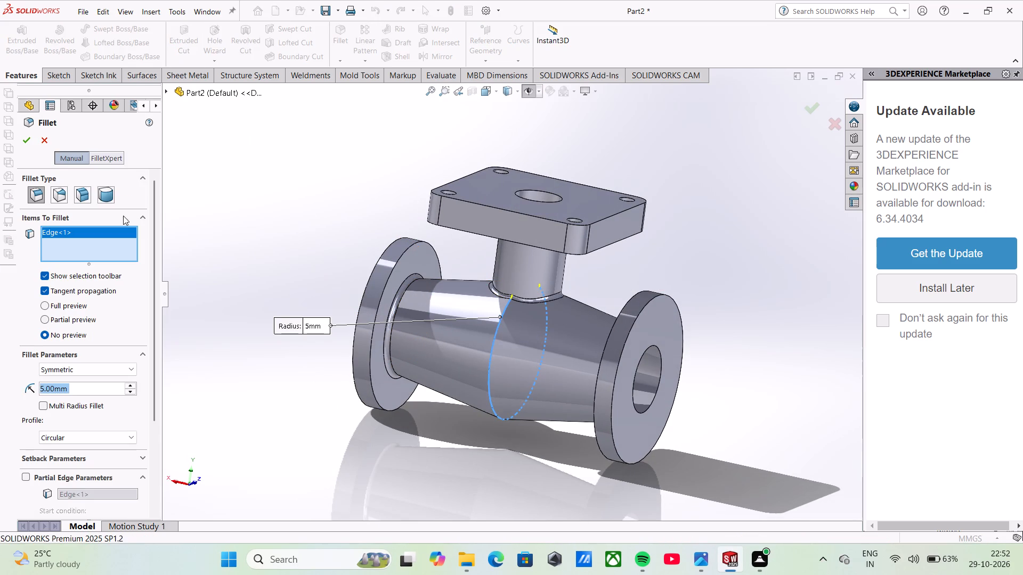
{"action": "left_click", "coordinate": [32, 138]}
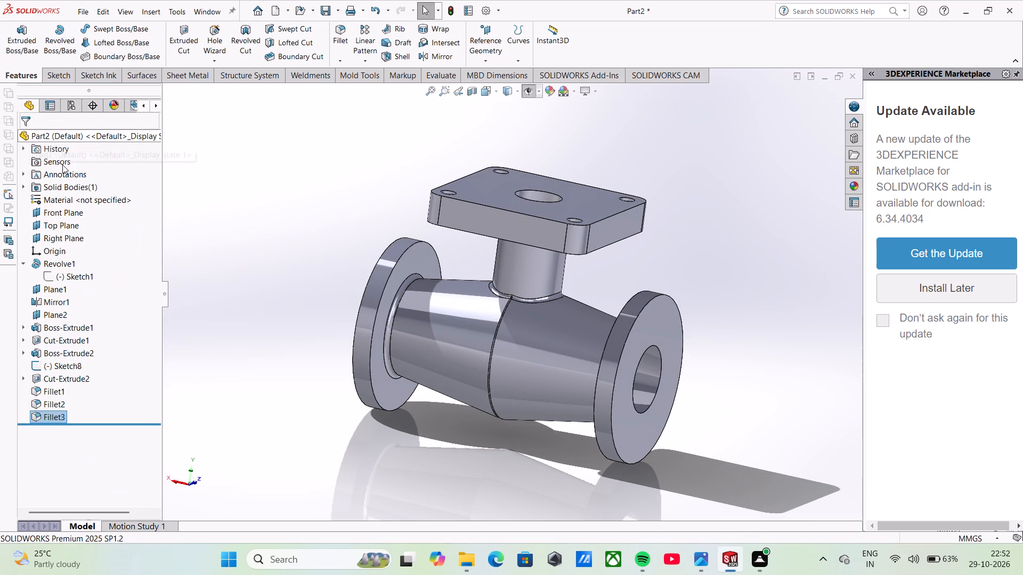
Inspect the bored interior and wall profile in a temporary section view on the Front Plane, and dismiss it.
{"action": "middle_click_drag", "start_coordinate": [459, 335], "coordinate": [502, 336]}
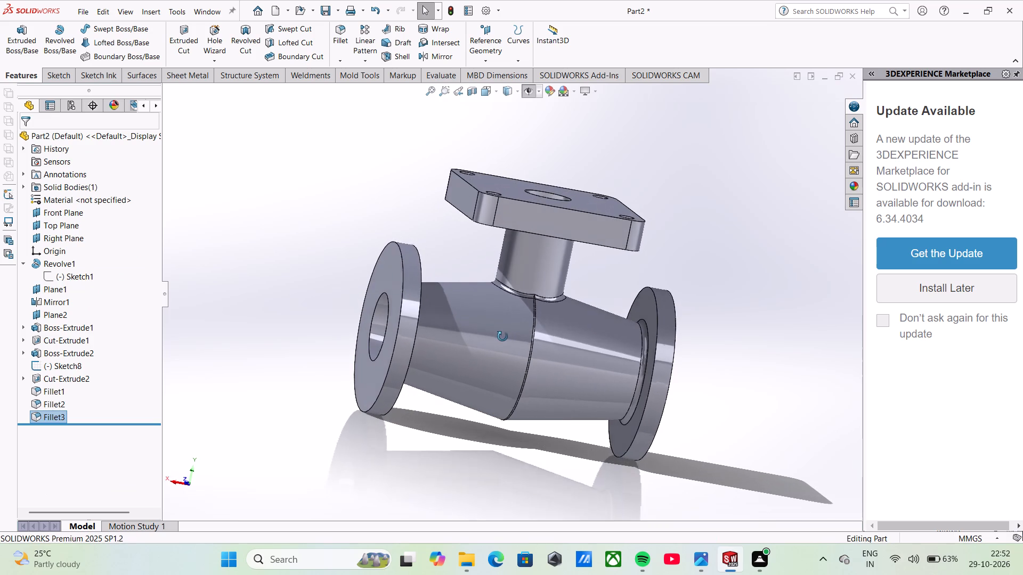
{"action": "middle_click_drag", "start_coordinate": [502, 336], "coordinate": [470, 332]}
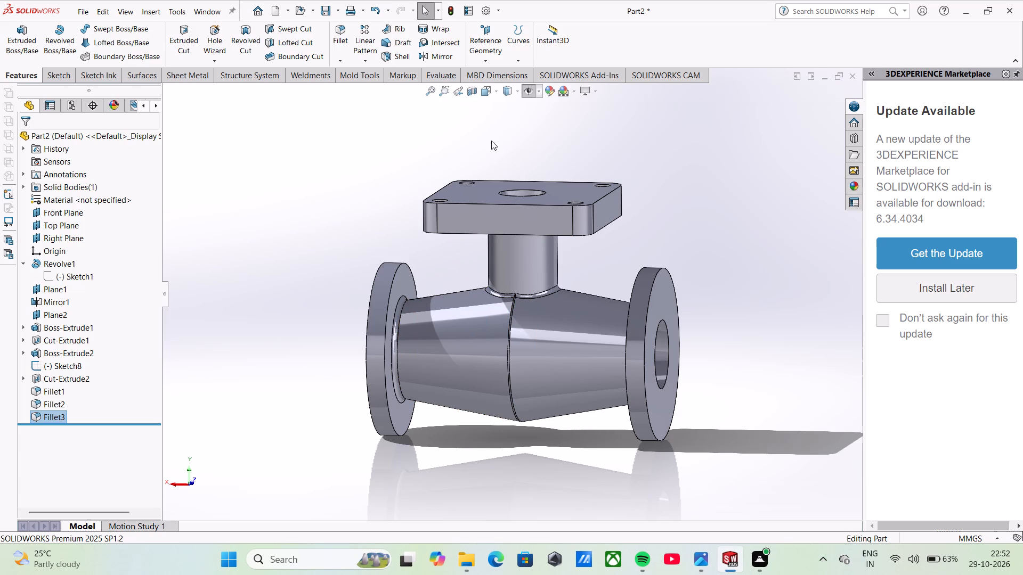
{"action": "left_click", "coordinate": [532, 94]}
{"action": "left_click", "coordinate": [477, 91]}
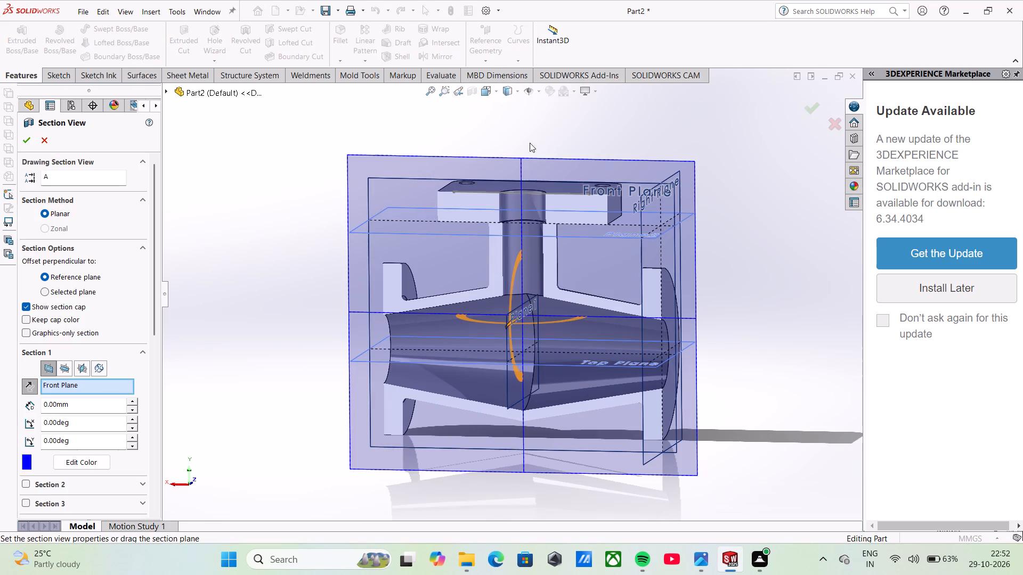
{"action": "middle_click_drag", "start_coordinate": [696, 211], "coordinate": [707, 204]}
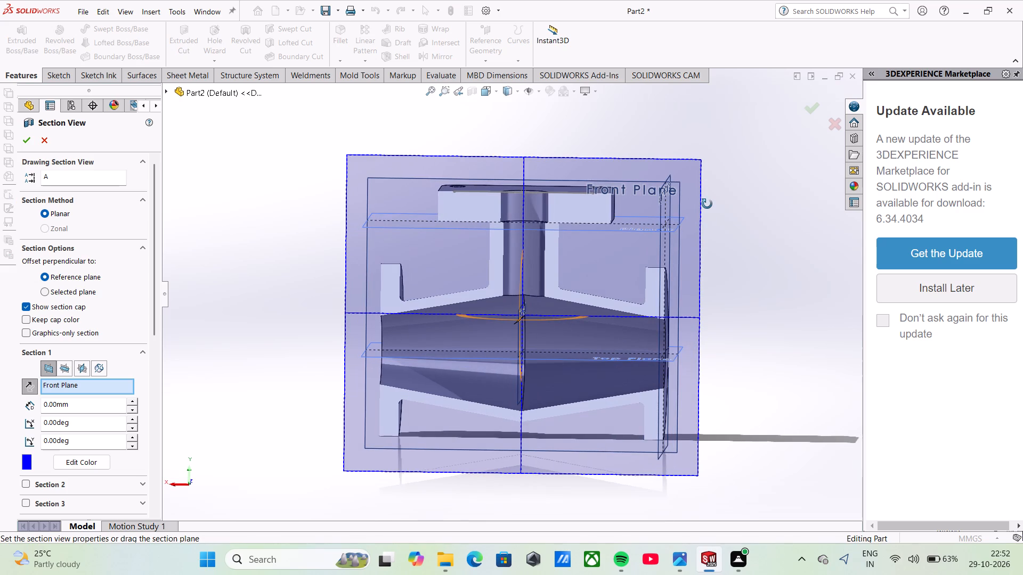
{"action": "middle_click_drag", "start_coordinate": [707, 204], "coordinate": [712, 200]}
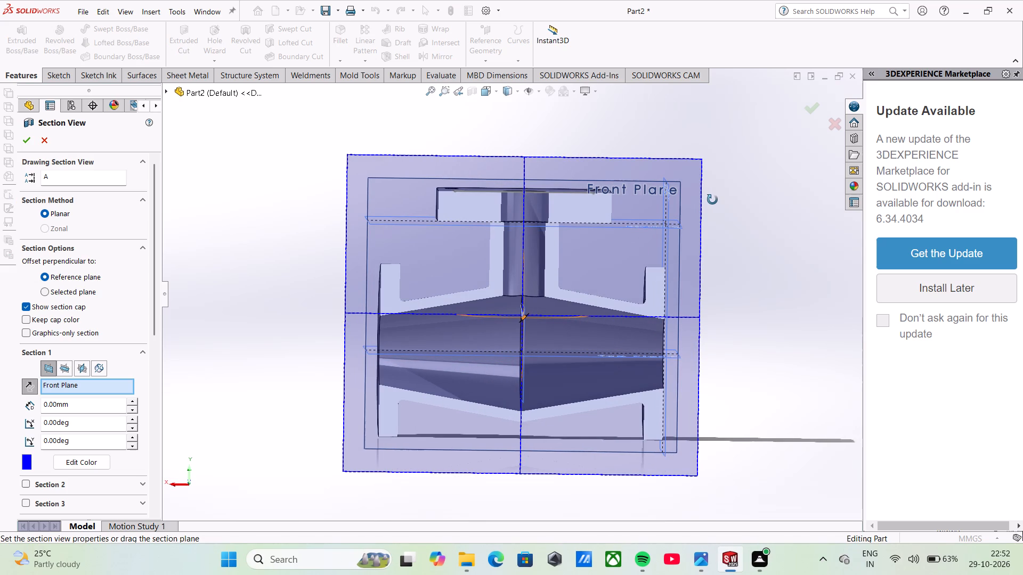
{"action": "middle_click_drag", "start_coordinate": [712, 200], "coordinate": [701, 200]}
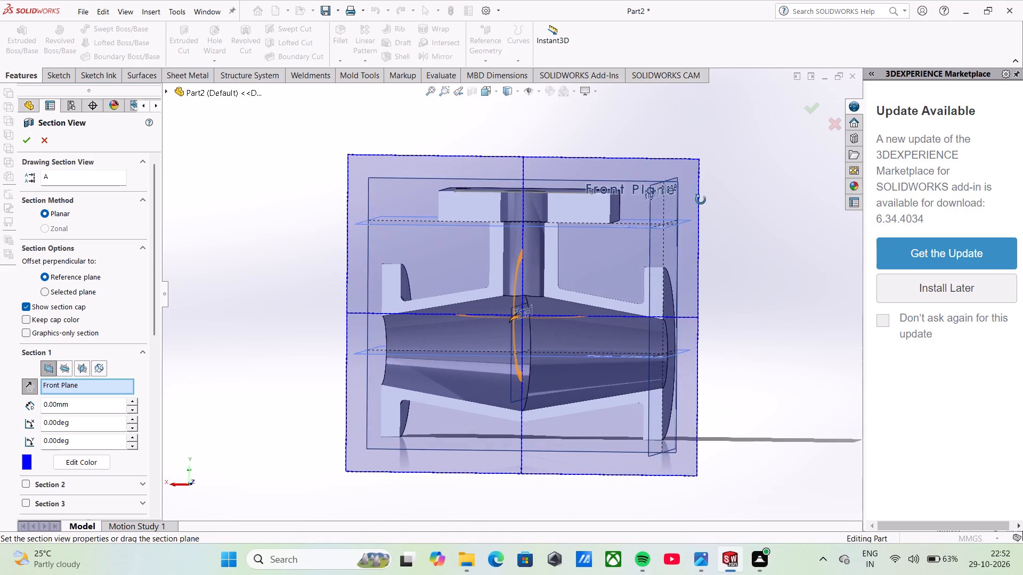
{"action": "middle_click_drag", "start_coordinate": [701, 200], "coordinate": [645, 231]}
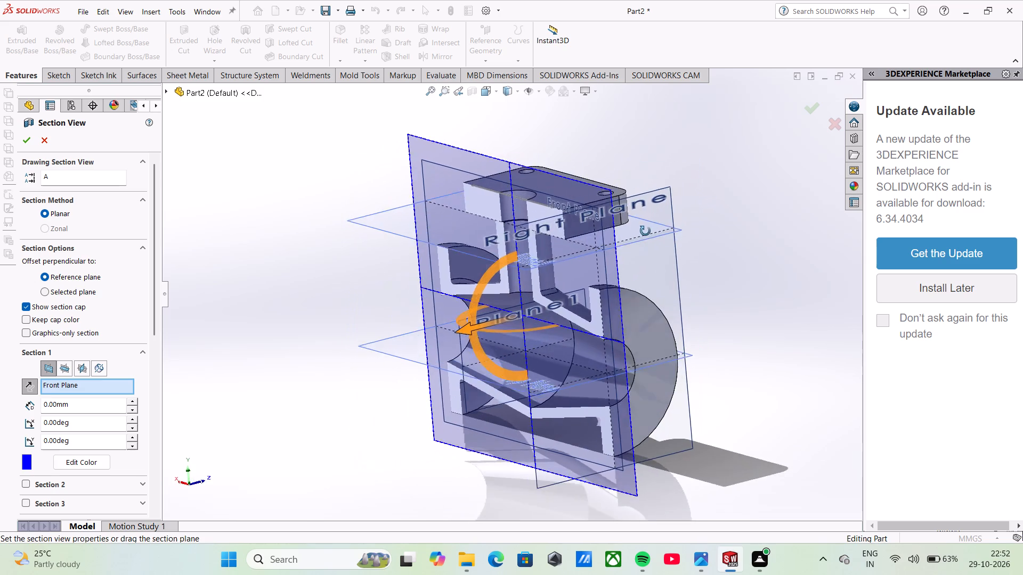
{"action": "middle_click_drag", "start_coordinate": [645, 231], "coordinate": [658, 245]}
{"action": "left_click", "coordinate": [40, 141]}
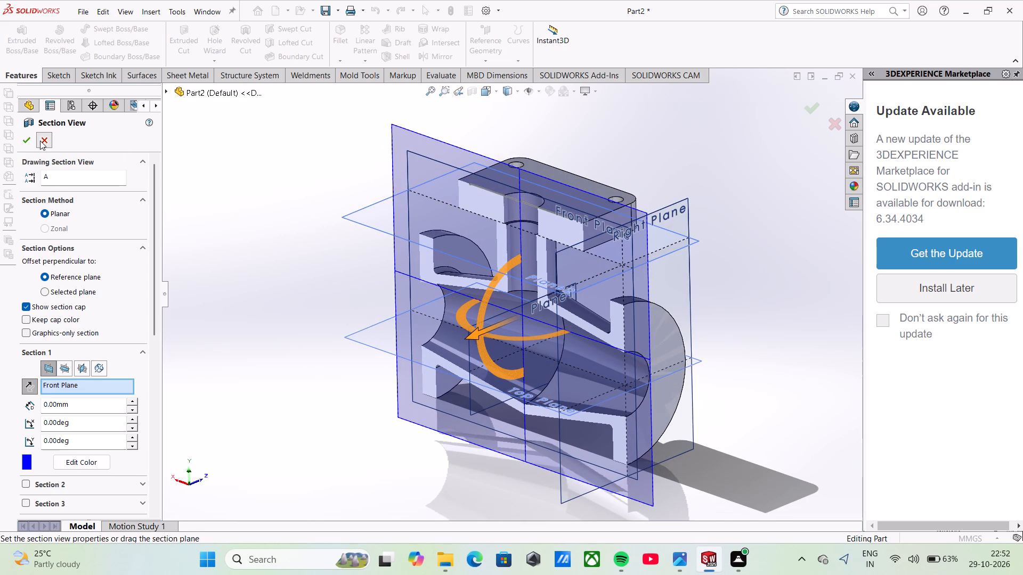
Hide the reference planes so that only the solid body is shown.
{"action": "middle_click_drag", "start_coordinate": [400, 247], "coordinate": [413, 227]}
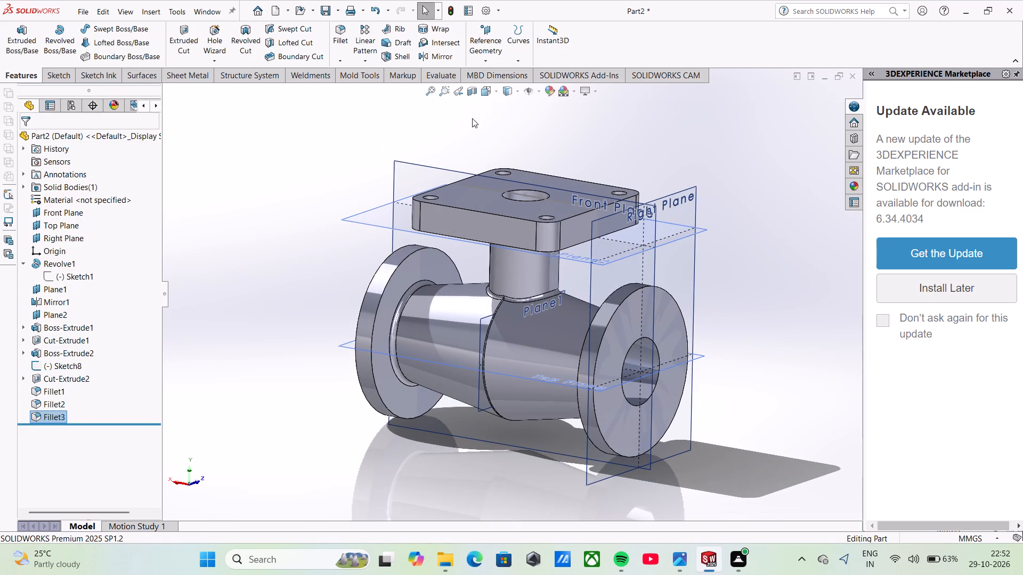
{"action": "left_click", "coordinate": [523, 92]}
Start a sketch on the outer face of the round end flange and draw an origin-centred circle with a 160 mm diameter.
{"action": "middle_click_drag", "start_coordinate": [586, 194], "coordinate": [578, 190]}
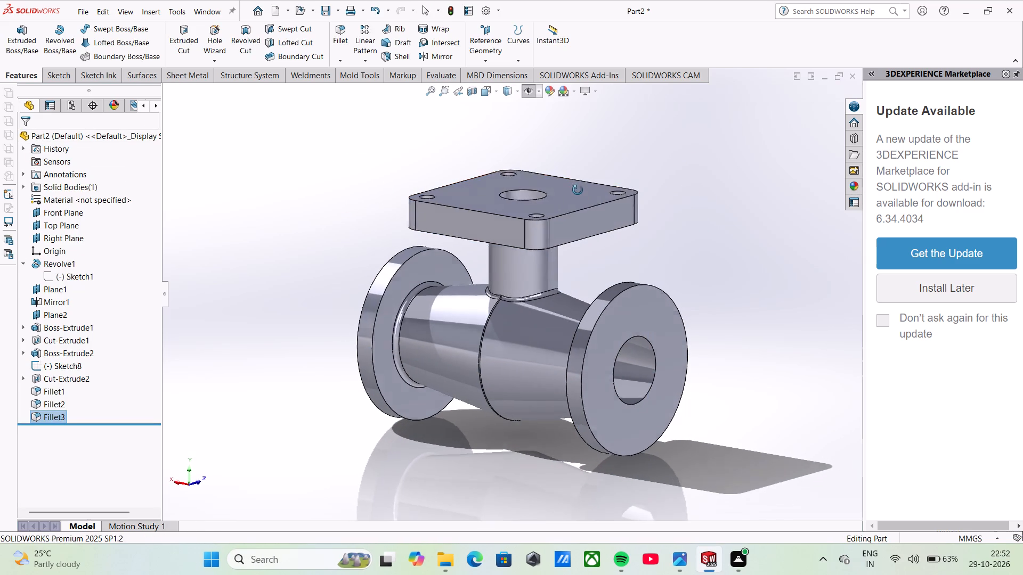
{"action": "middle_click_drag", "start_coordinate": [578, 190], "coordinate": [570, 185]}
{"action": "scroll", "coordinate": [570, 185], "scroll_direction": "up", "scroll_amount": 1}
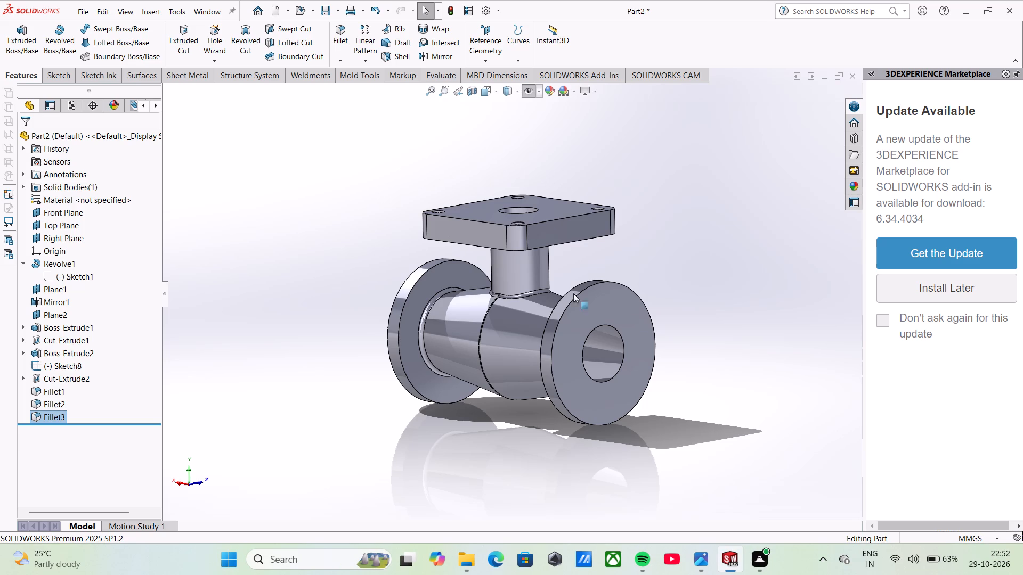
{"action": "left_click", "coordinate": [614, 305]}
{"action": "left_click", "coordinate": [659, 267]}
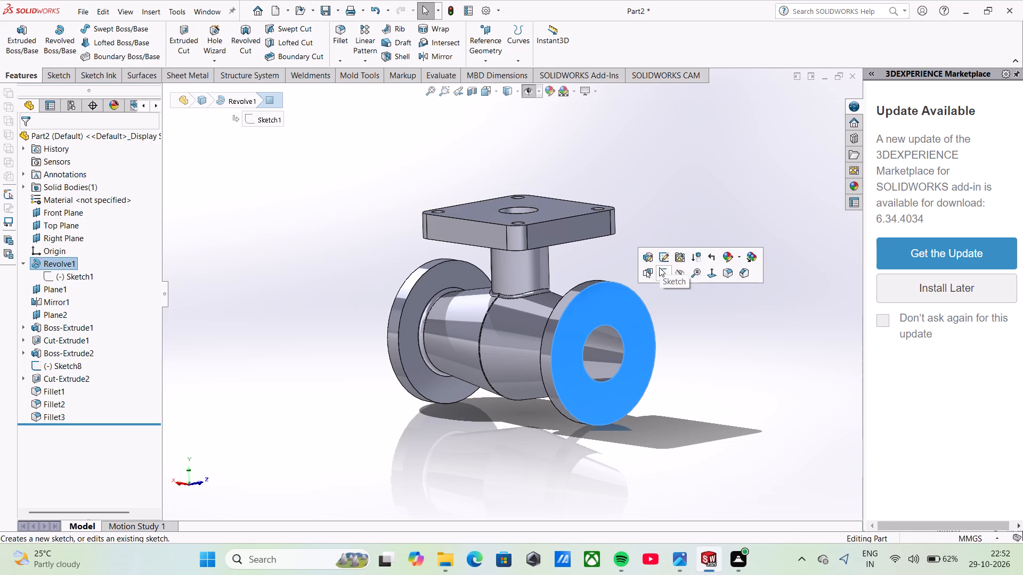
{"action": "left_click", "coordinate": [297, 232]}
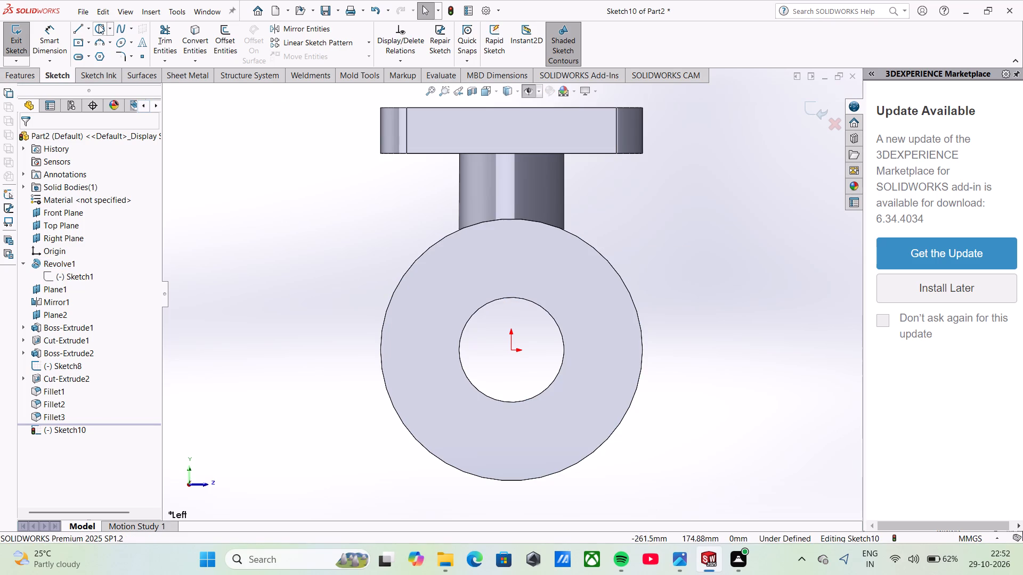
{"action": "left_click", "coordinate": [98, 24]}
{"action": "left_click", "coordinate": [511, 351]}
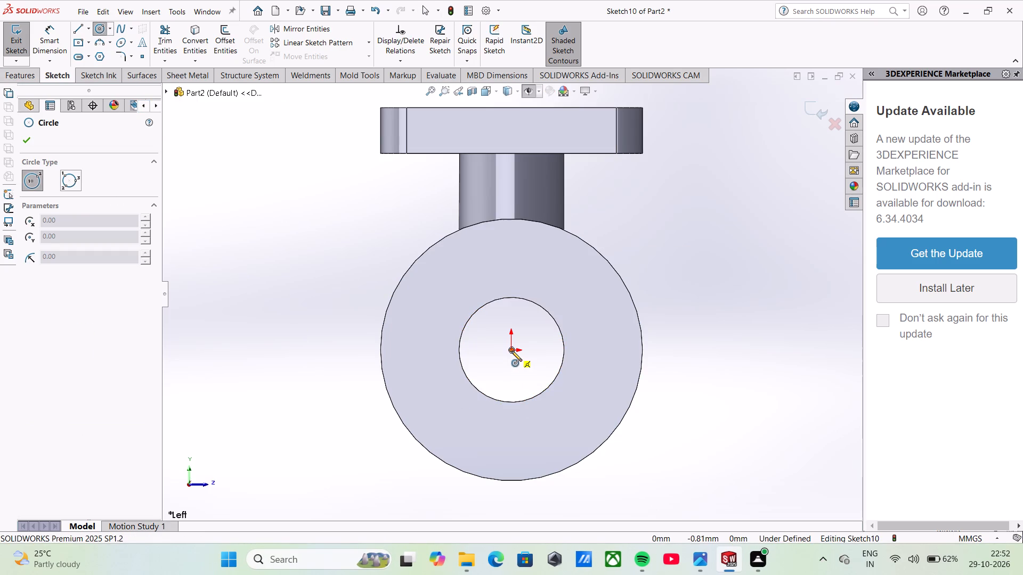
{"action": "left_click", "coordinate": [485, 437]}
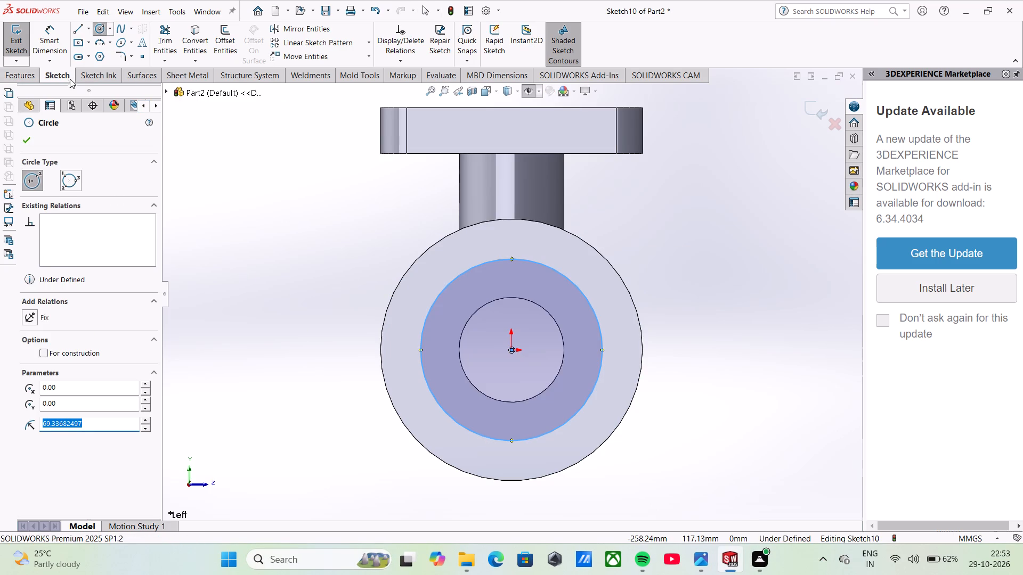
{"action": "left_click", "coordinate": [52, 45]}
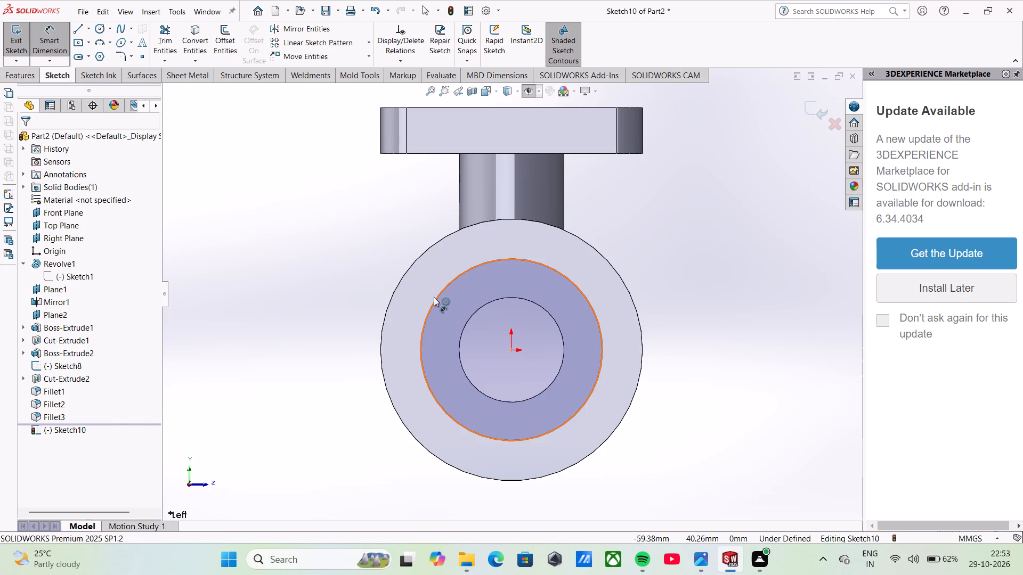
{"action": "left_click", "coordinate": [434, 297]}
{"action": "left_click", "coordinate": [251, 322]}
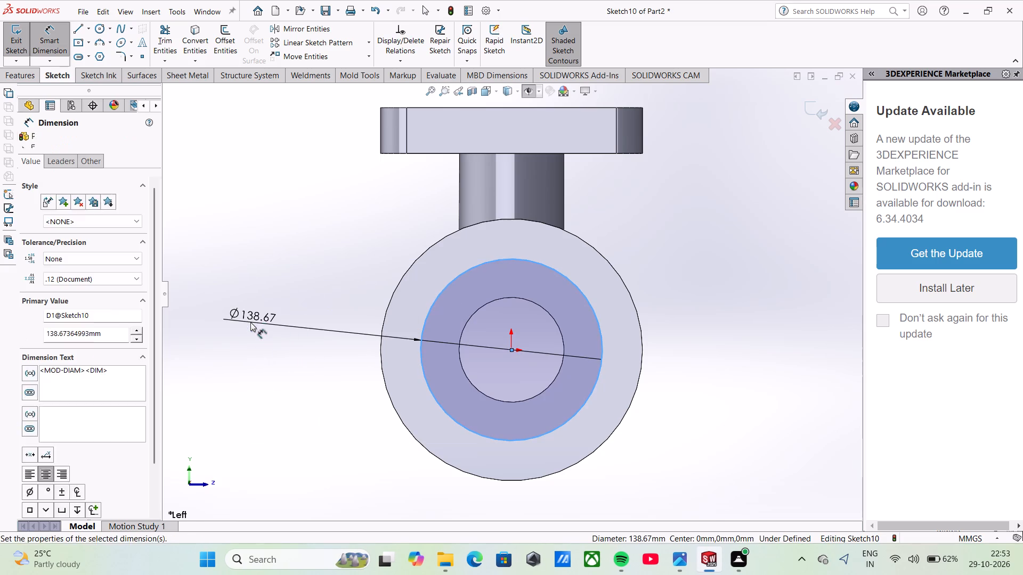
{"action": "key", "text": "1"}
{"action": "key", "text": "6"}
{"action": "key", "text": "0"}
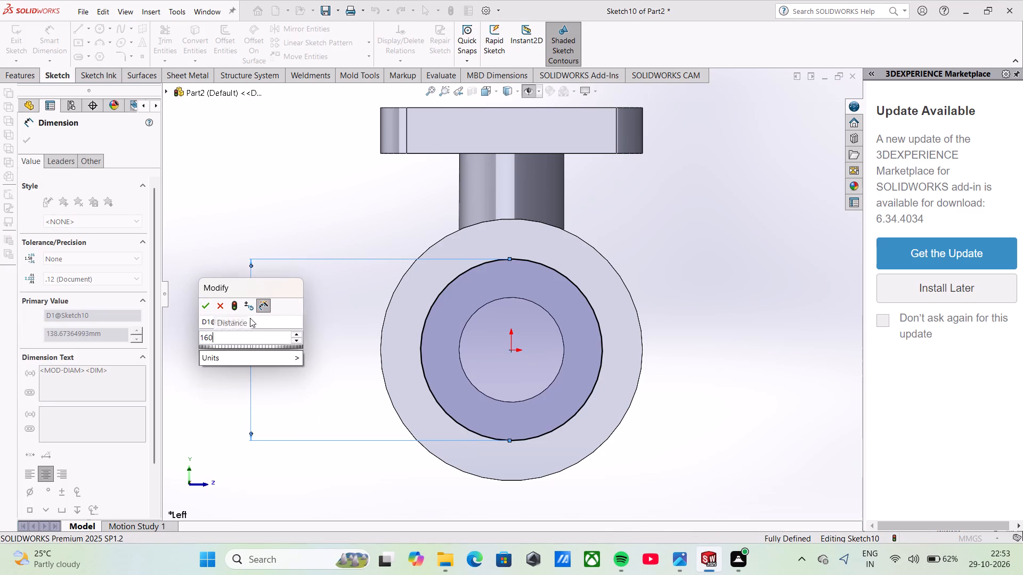
{"action": "key", "text": "Return"}
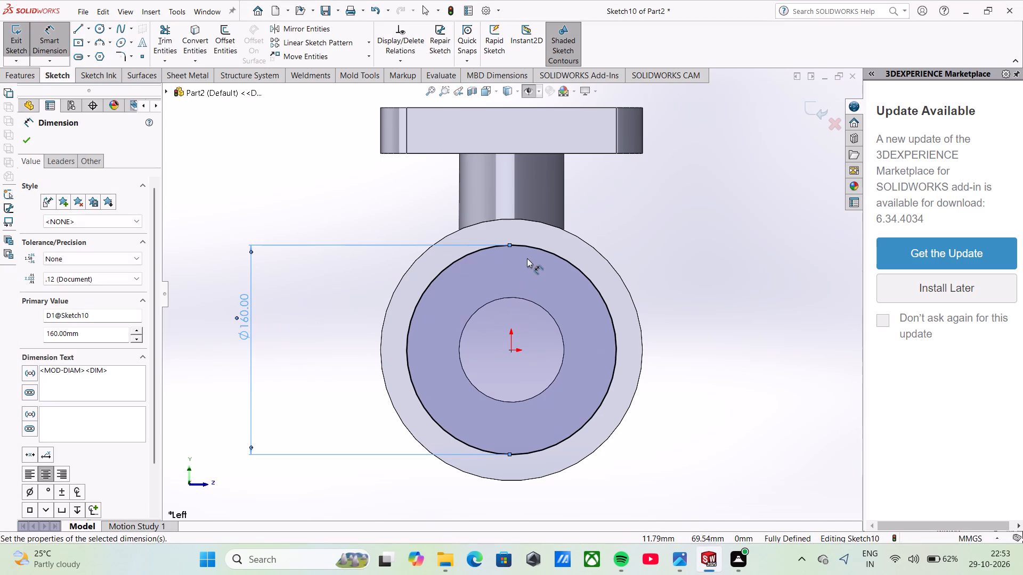
Sketch an 18 mm diameter bolt-hole circle centred on the top point of the 160 mm circle.
{"action": "scroll", "coordinate": [522, 255], "scroll_direction": "down", "scroll_amount": 3}
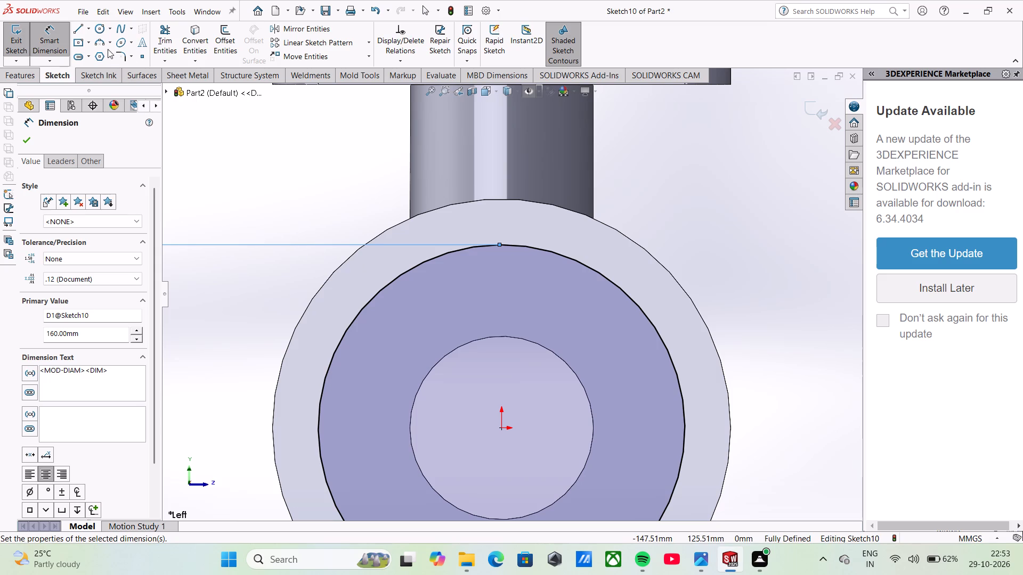
{"action": "left_click_drag", "start_coordinate": [99, 32], "coordinate": [99, 45]}
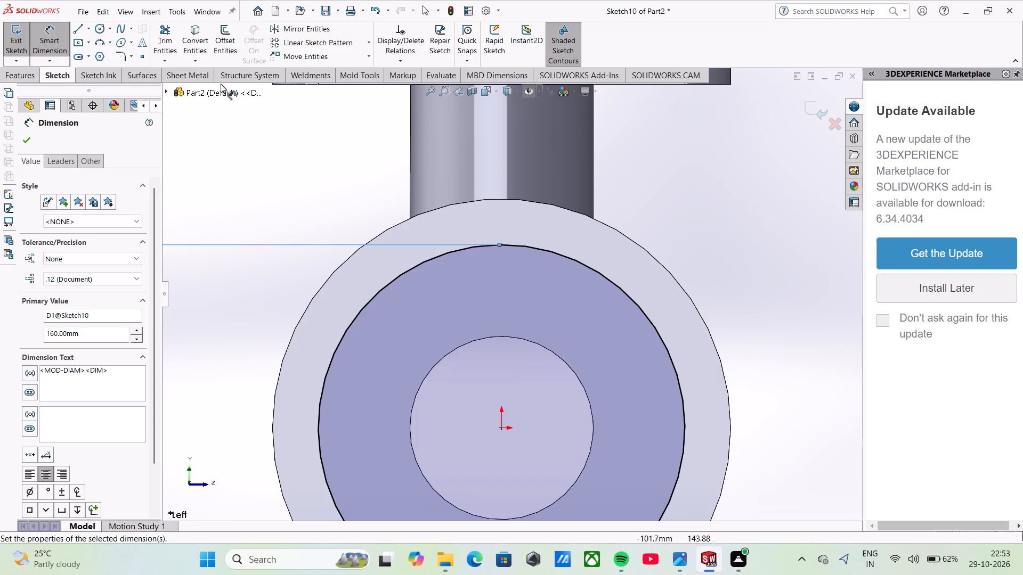
{"action": "left_click", "coordinate": [103, 28]}
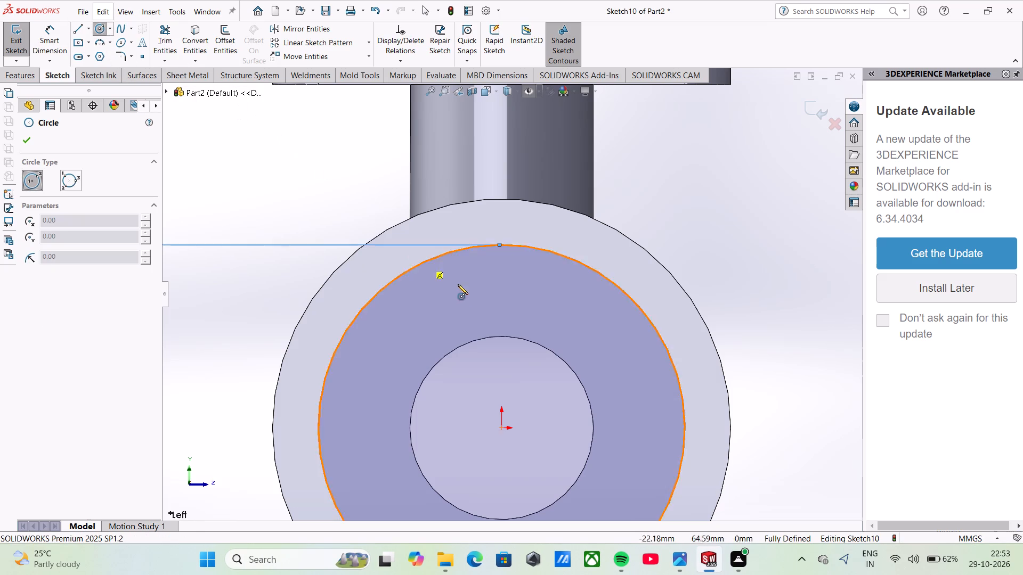
{"action": "left_click", "coordinate": [501, 246]}
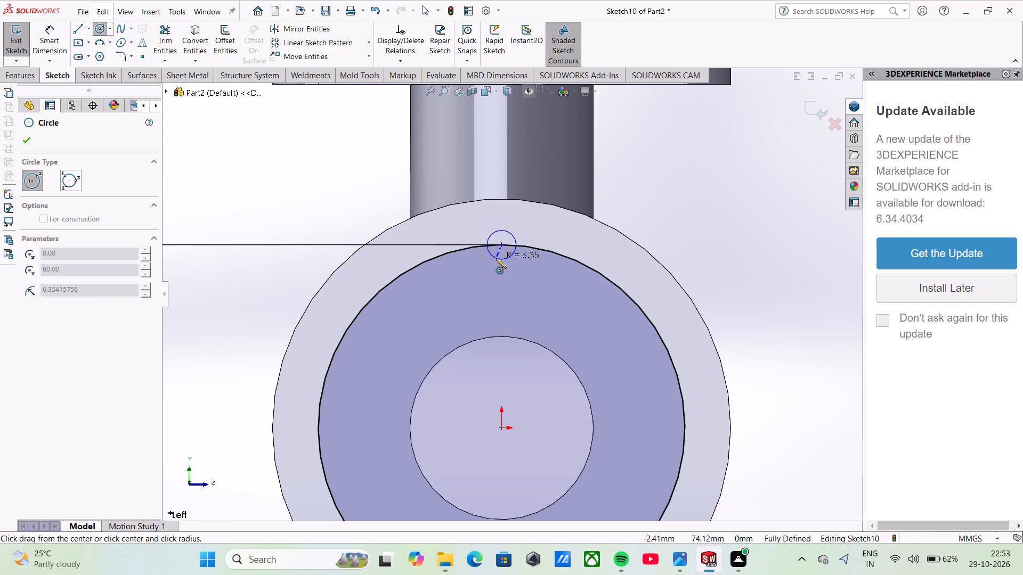
{"action": "left_click", "coordinate": [496, 258]}
{"action": "left_click", "coordinate": [58, 52]}
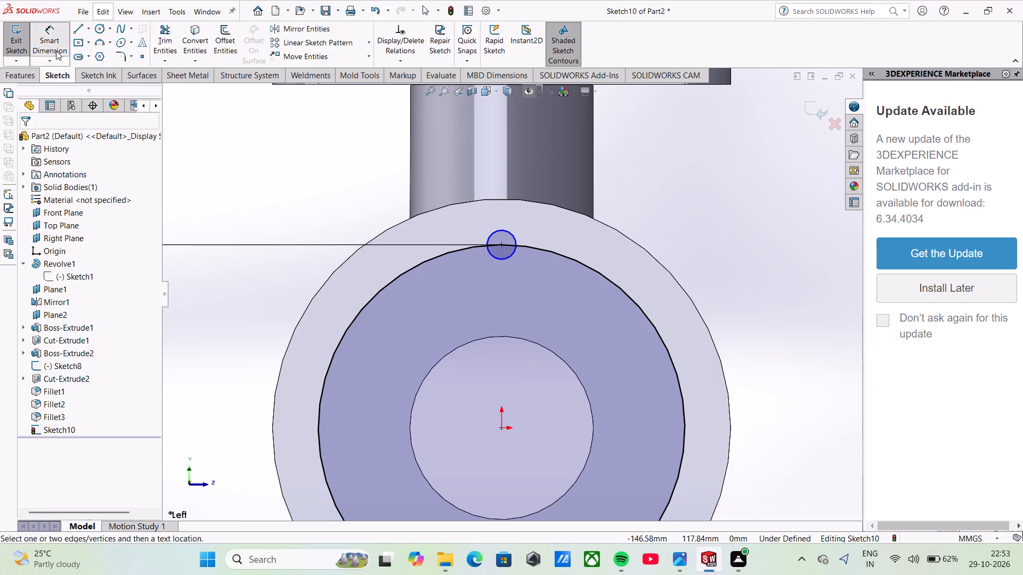
{"action": "left_click", "coordinate": [507, 229]}
{"action": "left_click", "coordinate": [753, 228]}
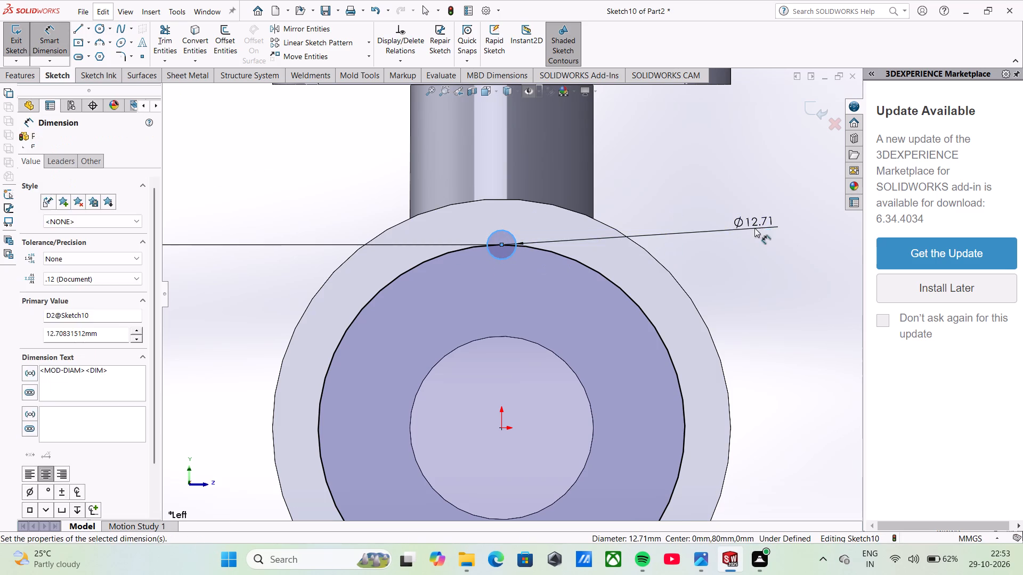
{"action": "type", "text": "18"}
{"action": "key", "text": "Return"}
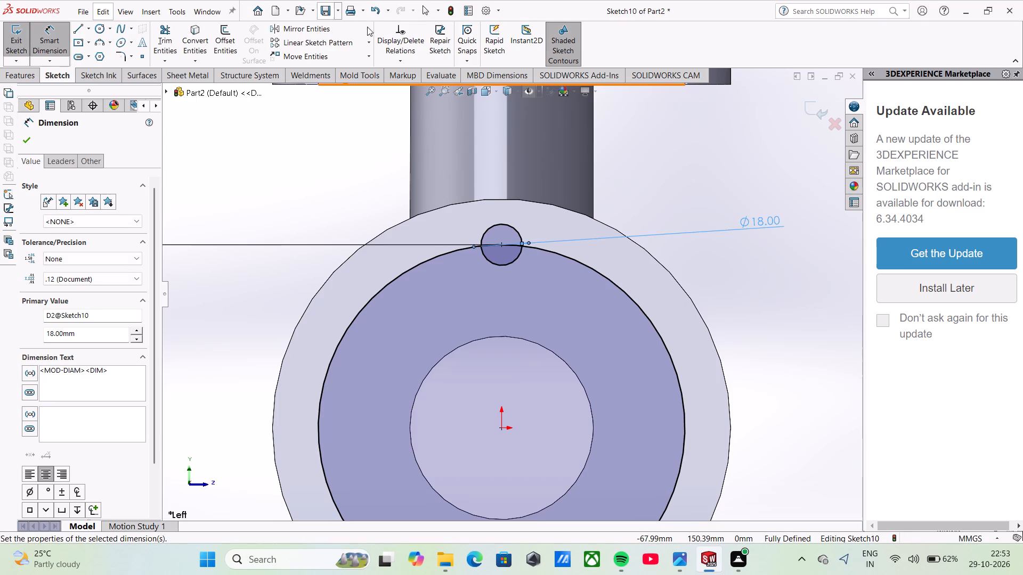
Circular-pattern the 18 mm circle about the origin as 6 equally spaced instances over 360 degrees.
{"action": "left_click", "coordinate": [369, 44]}
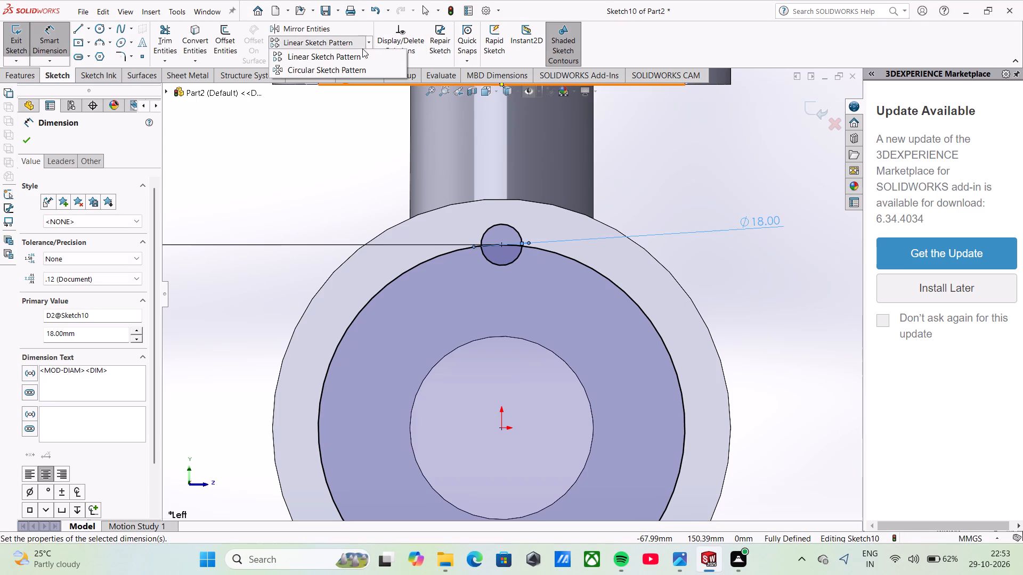
{"action": "left_click", "coordinate": [343, 67]}
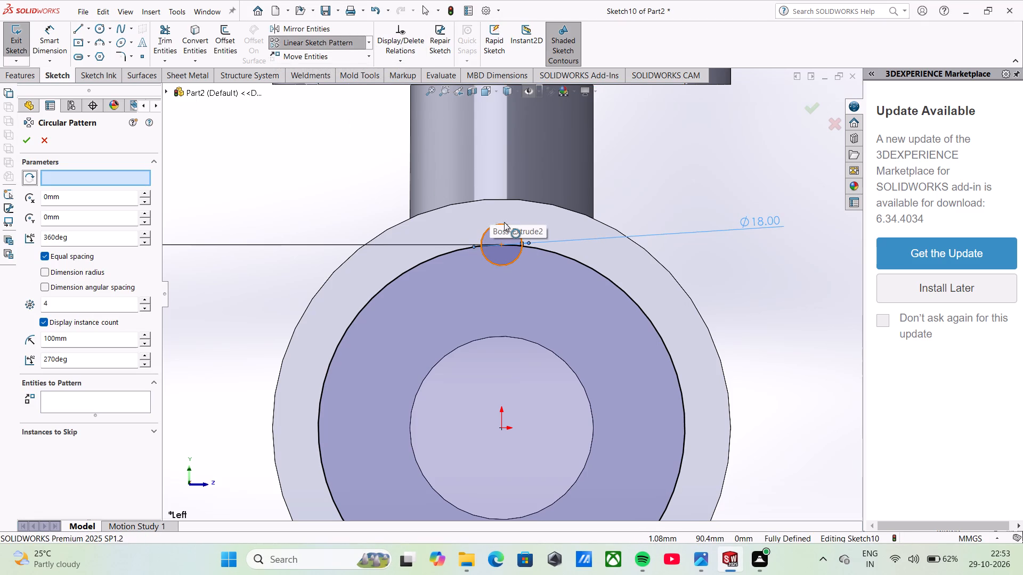
{"action": "left_click", "coordinate": [504, 222]}
{"action": "scroll", "coordinate": [491, 398], "scroll_direction": "up", "scroll_amount": 3}
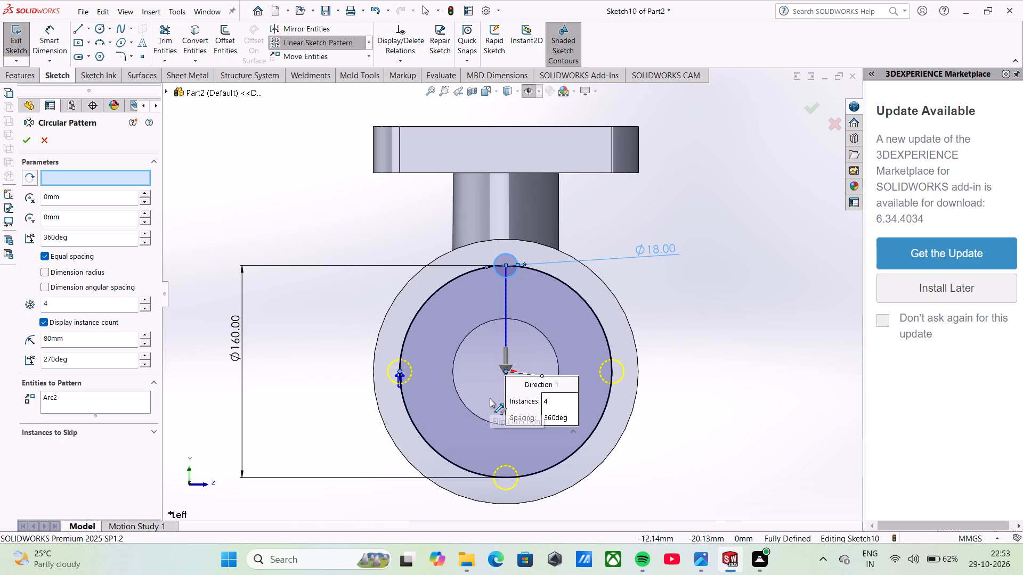
{"action": "left_click_drag", "start_coordinate": [74, 306], "coordinate": [0, 285]}
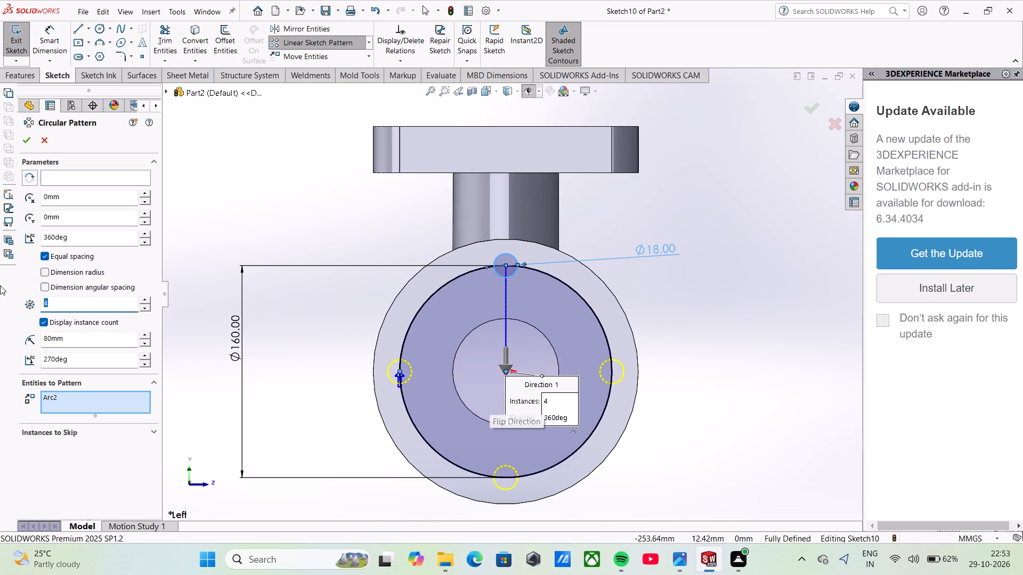
{"action": "left_click_drag", "start_coordinate": [0, 285], "coordinate": [0, 297]}
{"action": "key", "text": "6"}
{"action": "key", "text": "Return"}
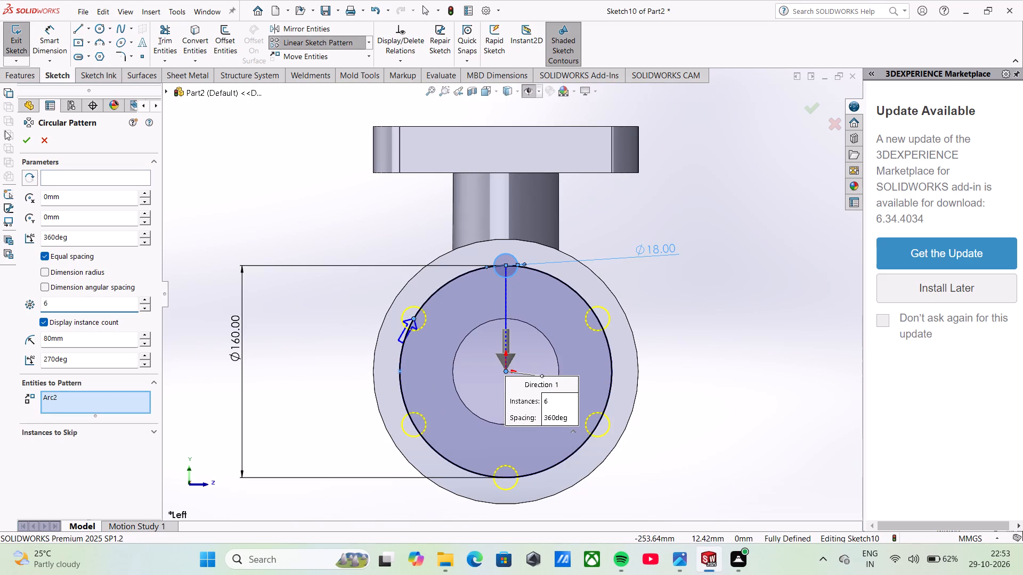
{"action": "left_click", "coordinate": [28, 138]}
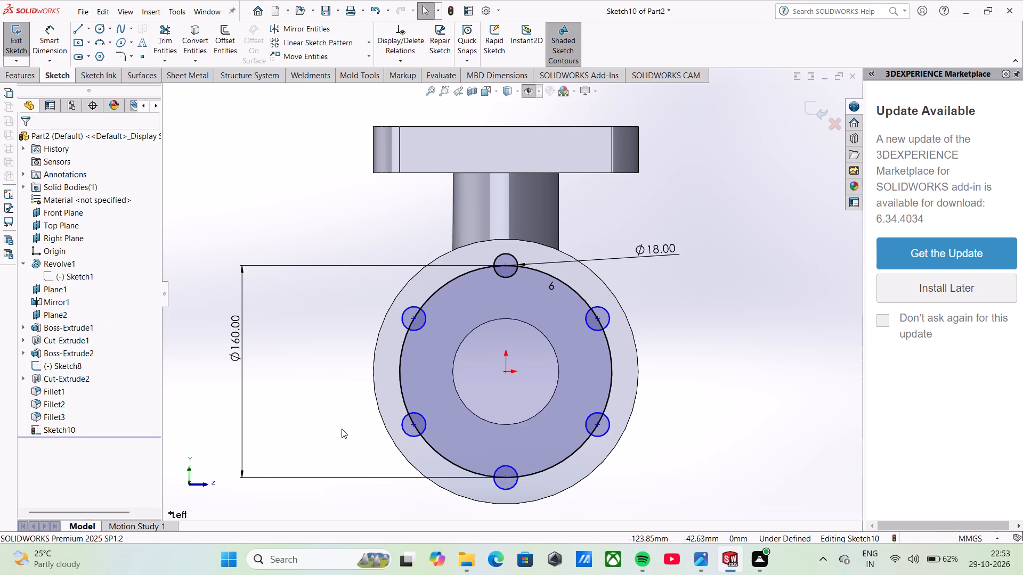
Cut-extrude the six 18 mm circle contours through the round end flange, using Mid Plane at 135 mm depth.
{"action": "scroll", "coordinate": [579, 433], "scroll_direction": "up", "scroll_amount": 1}
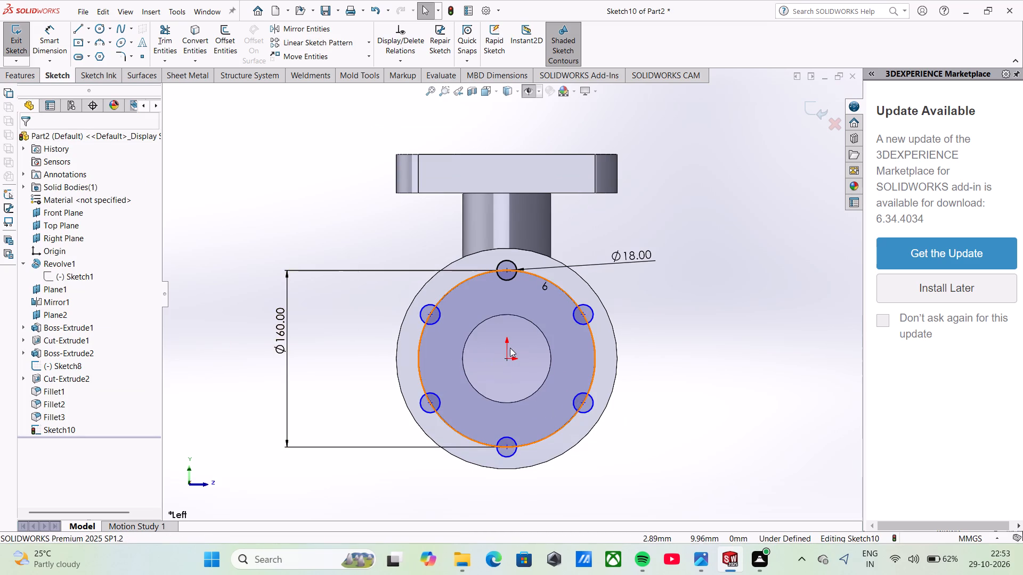
{"action": "middle_click_drag", "start_coordinate": [374, 315], "coordinate": [393, 341]}
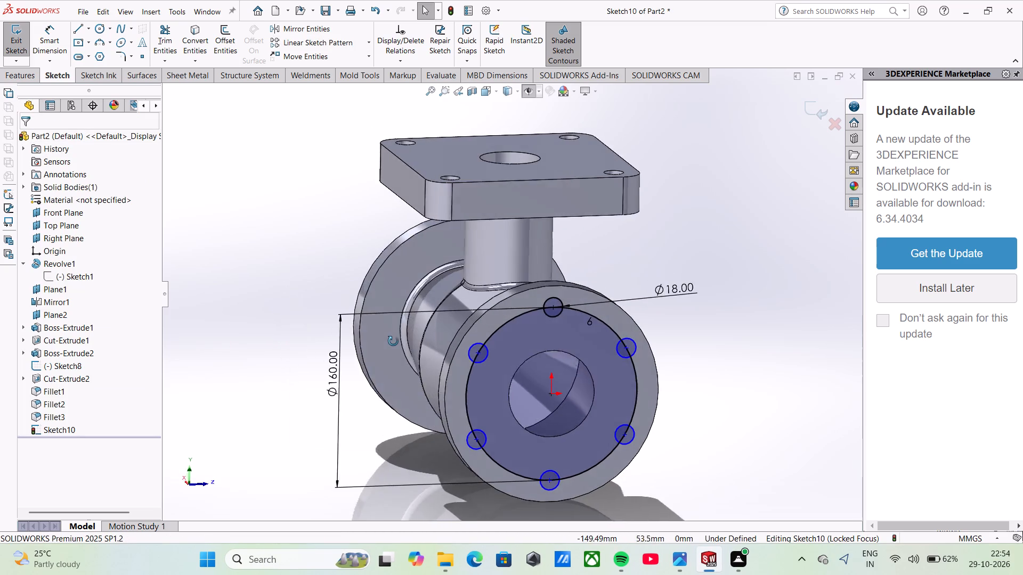
{"action": "middle_click_drag", "start_coordinate": [393, 341], "coordinate": [452, 354]}
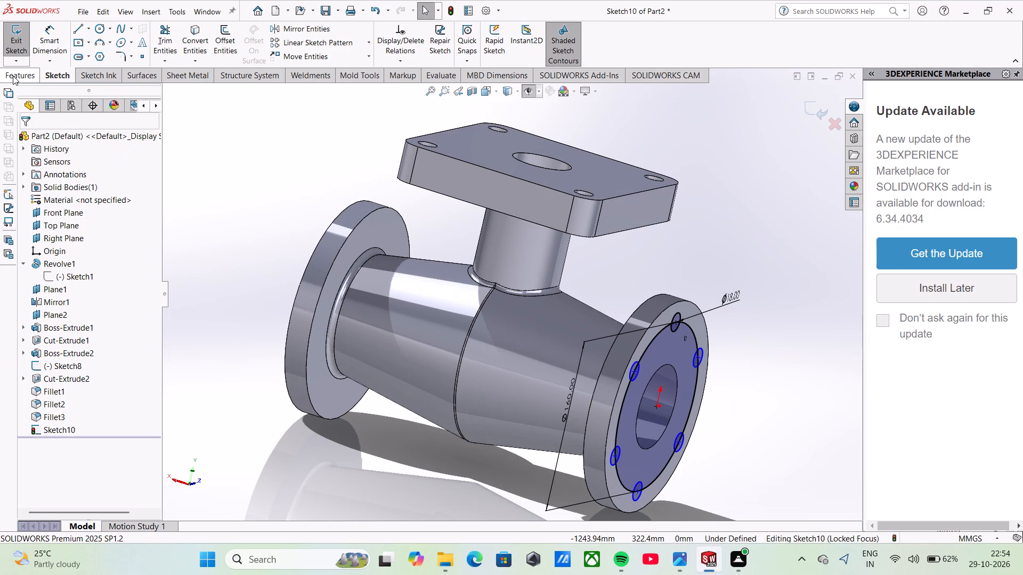
{"action": "left_click", "coordinate": [13, 76]}
{"action": "left_click", "coordinate": [186, 28]}
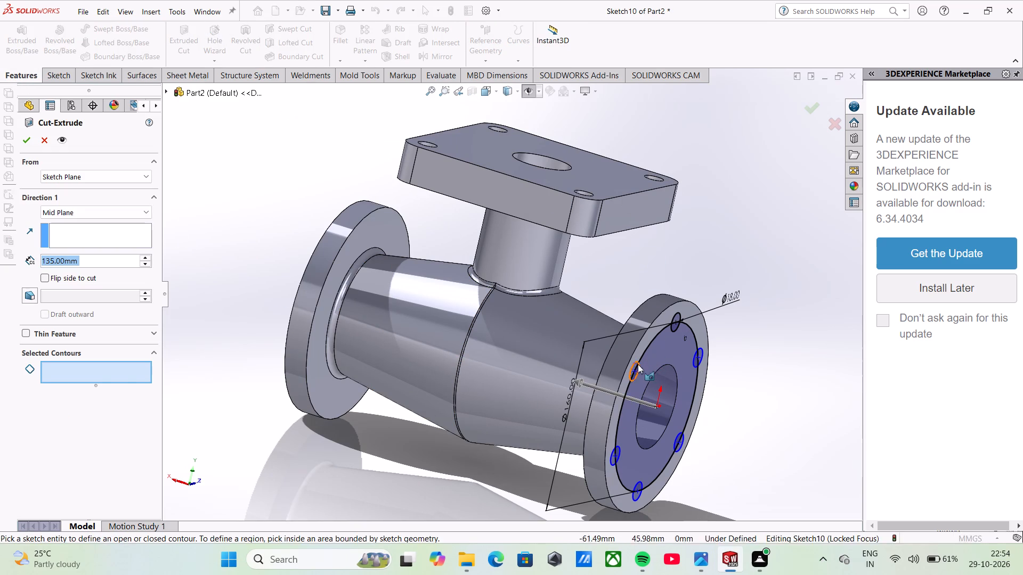
{"action": "scroll", "coordinate": [462, 365], "scroll_direction": "down", "scroll_amount": 3}
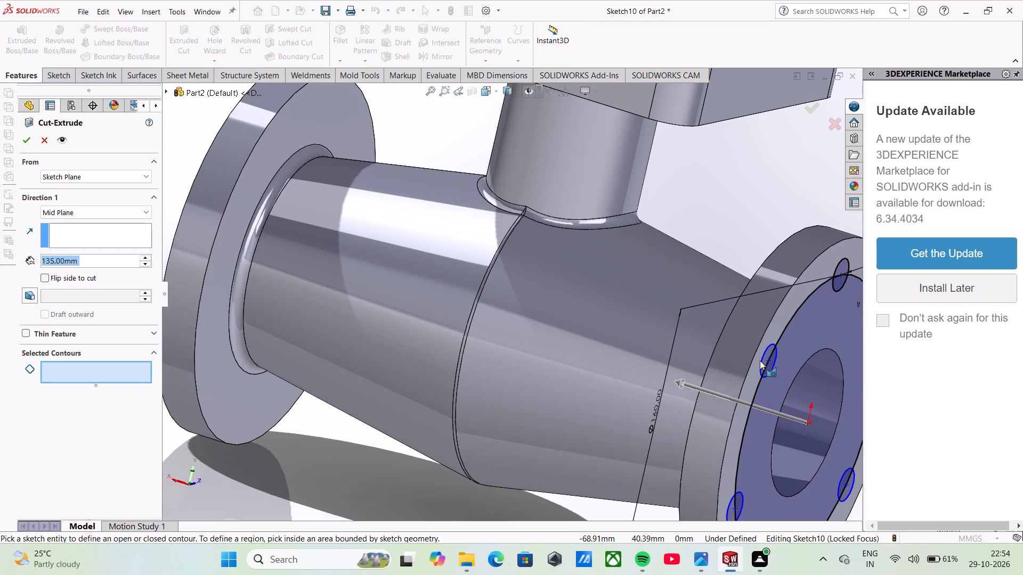
{"action": "left_click", "coordinate": [762, 358]}
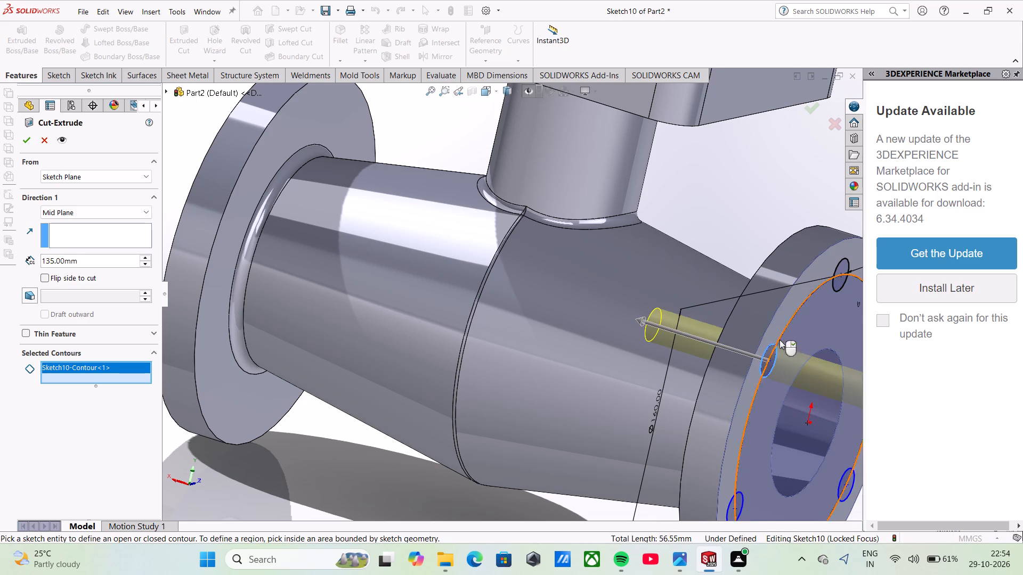
{"action": "left_click", "coordinate": [836, 270]}
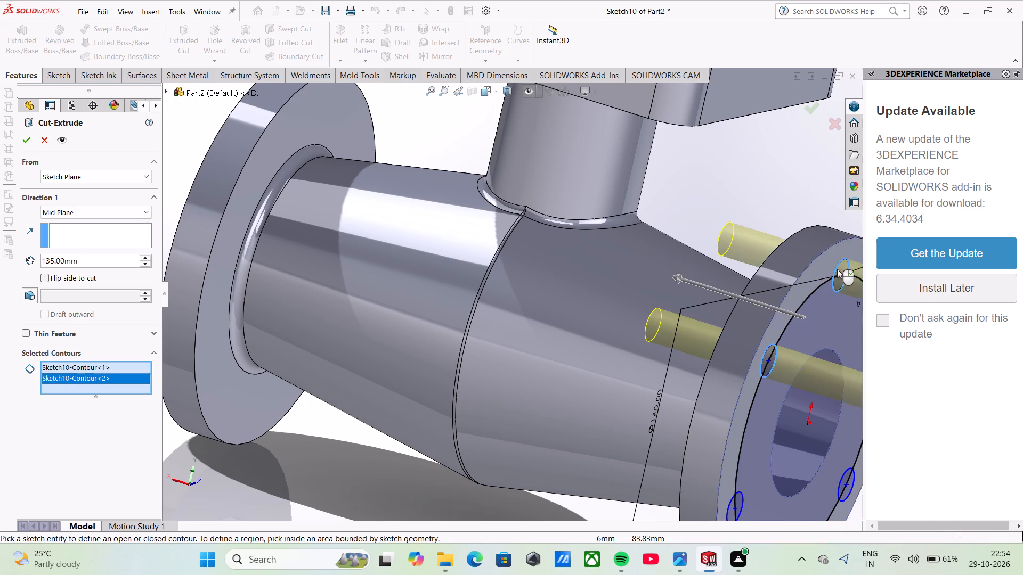
{"action": "scroll", "coordinate": [837, 269], "scroll_direction": "up", "scroll_amount": 3}
{"action": "left_click", "coordinate": [729, 322]}
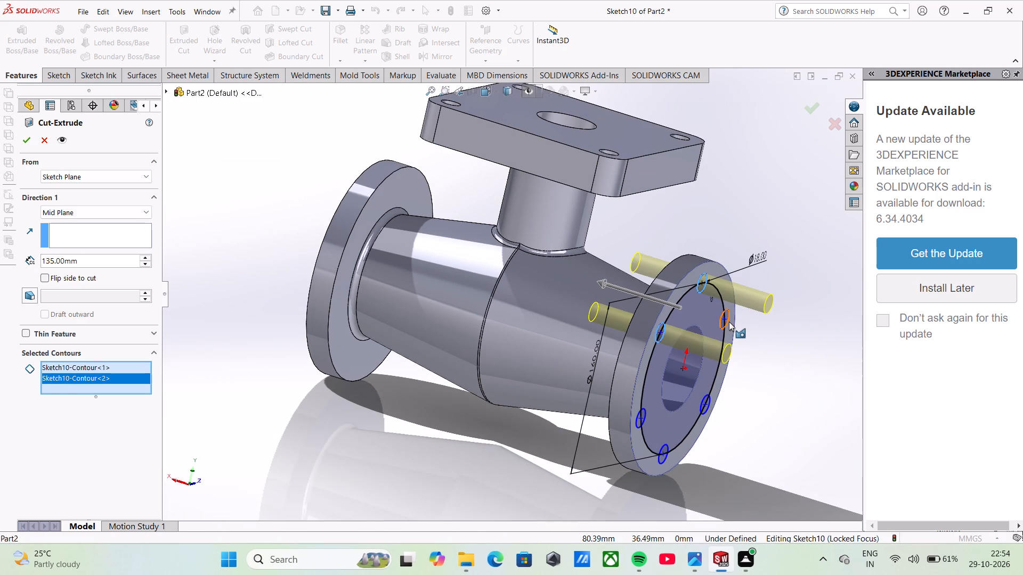
{"action": "left_click", "coordinate": [705, 396]}
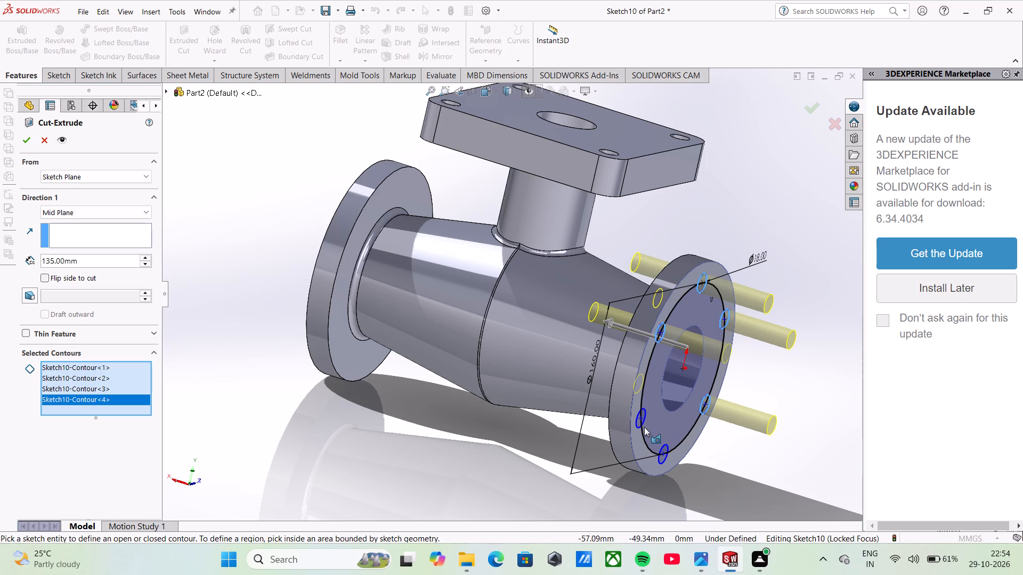
{"action": "left_click", "coordinate": [638, 424]}
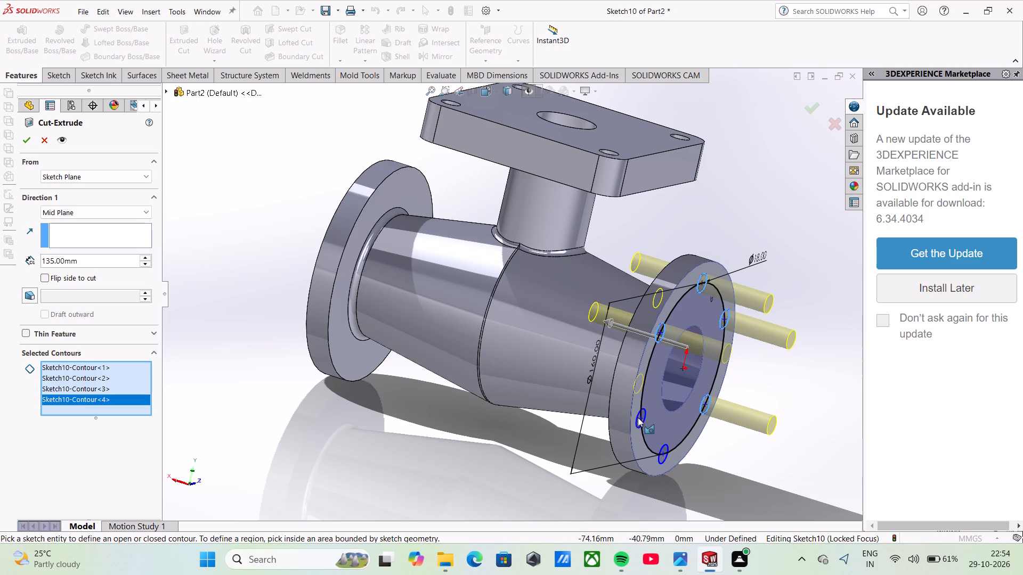
{"action": "left_click", "coordinate": [637, 417]}
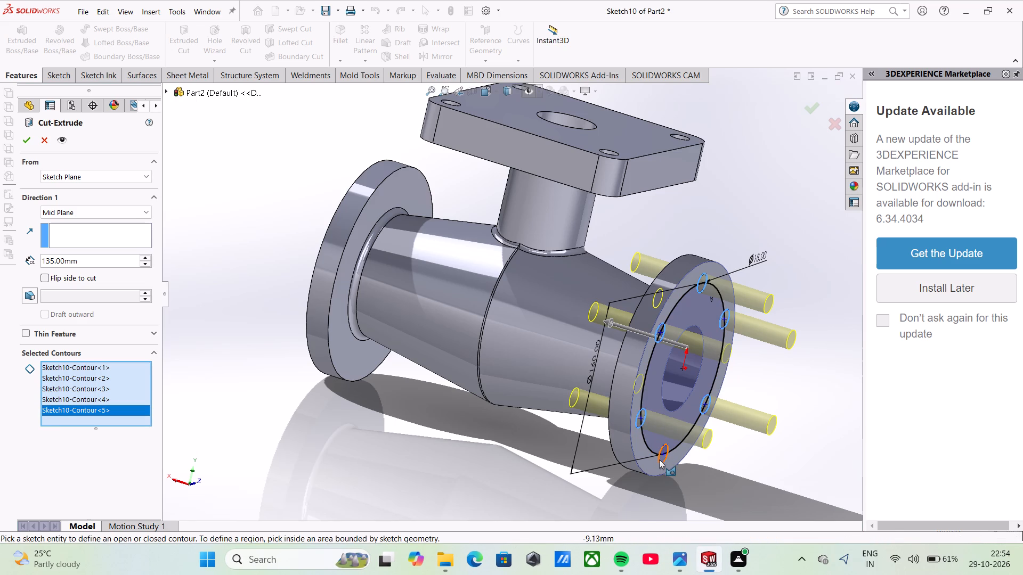
{"action": "left_click", "coordinate": [659, 459]}
{"action": "middle_click_drag", "start_coordinate": [623, 389], "coordinate": [616, 389]}
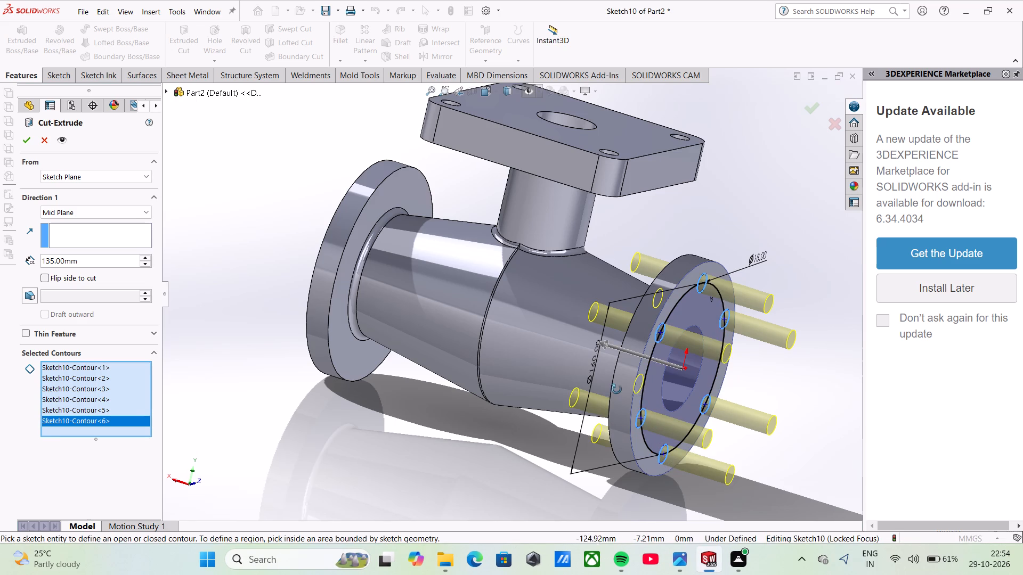
{"action": "middle_click_drag", "start_coordinate": [616, 389], "coordinate": [553, 365]}
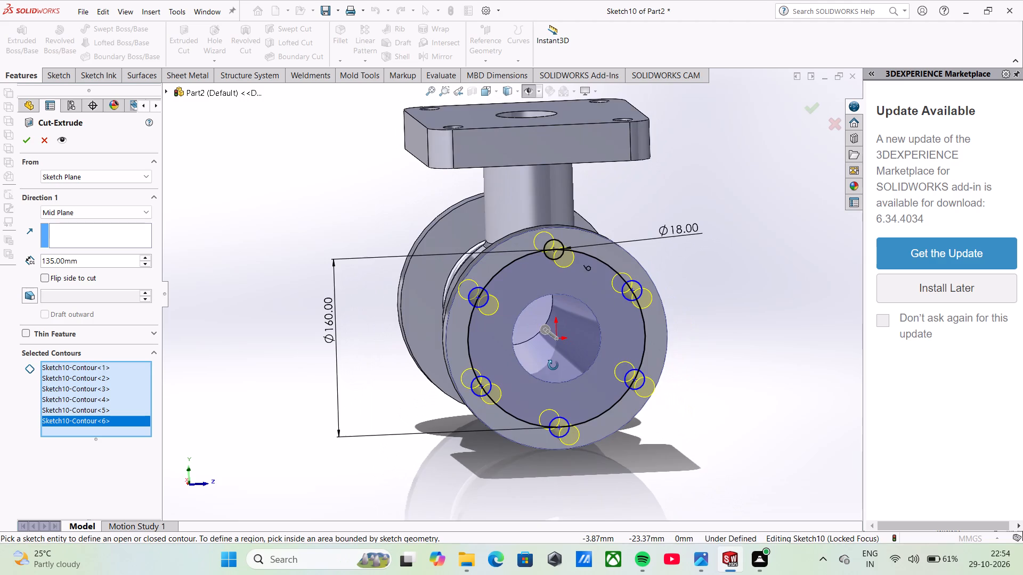
{"action": "middle_click_drag", "start_coordinate": [553, 365], "coordinate": [570, 356]}
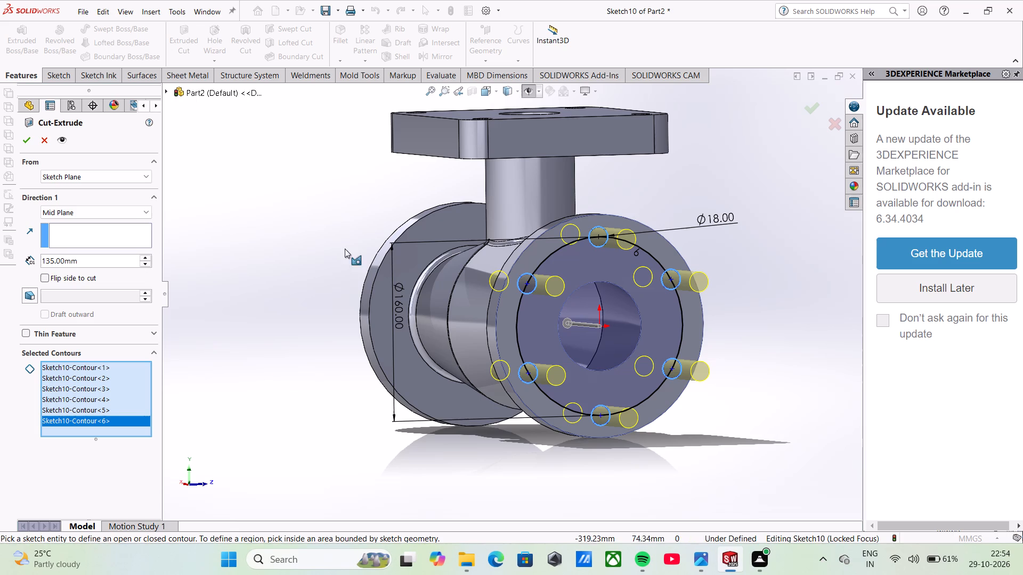
{"action": "middle_click_drag", "start_coordinate": [348, 251], "coordinate": [446, 301]}
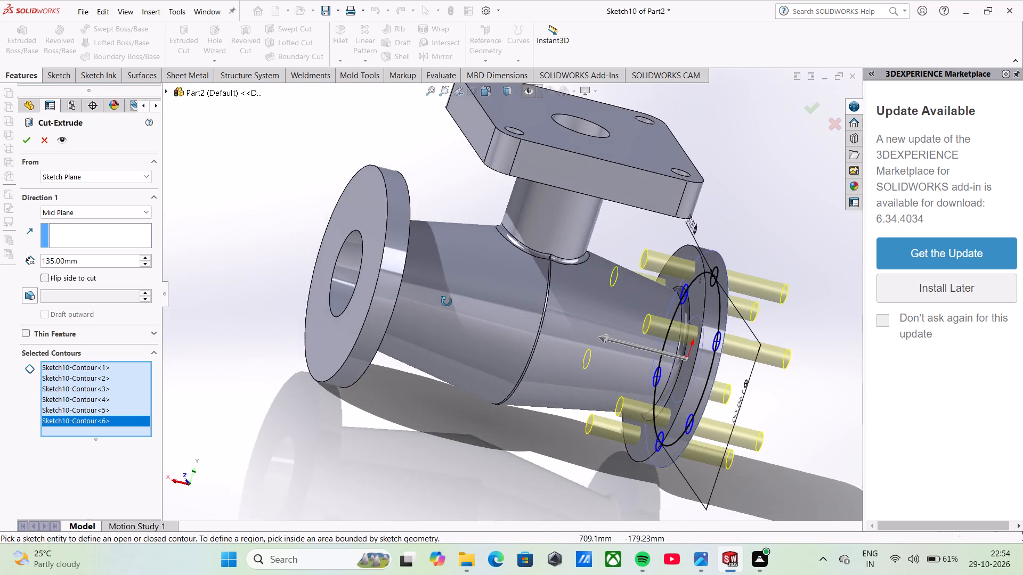
{"action": "middle_click_drag", "start_coordinate": [446, 301], "coordinate": [445, 300]}
{"action": "scroll", "coordinate": [445, 300], "scroll_direction": "up", "scroll_amount": 1}
{"action": "left_click", "coordinate": [34, 140]}
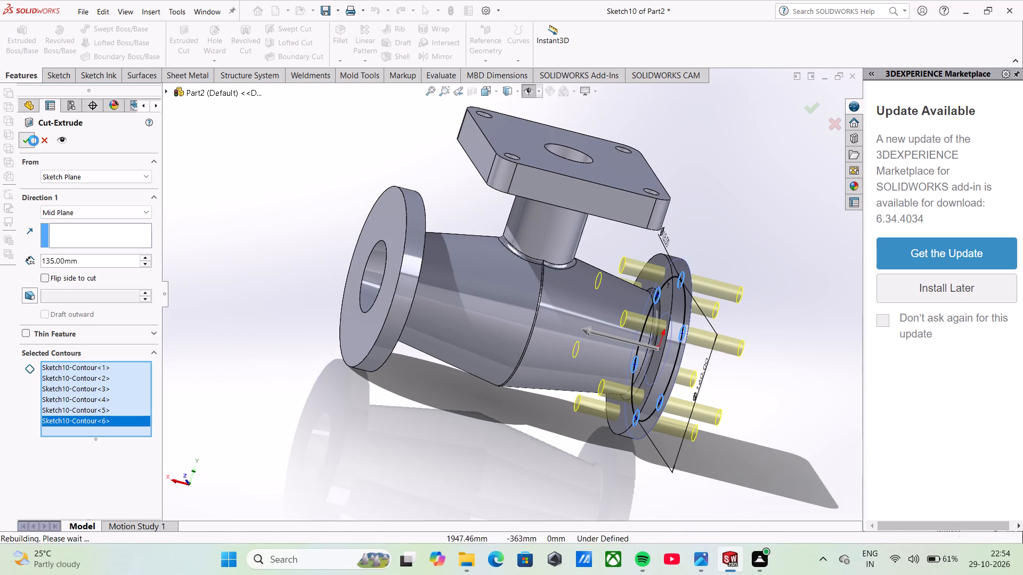
Start a sketch on the outer face of the opposite, undrilled end flange and draw an origin-centred circle with a 160 mm diameter.
{"action": "middle_click_drag", "start_coordinate": [715, 330], "coordinate": [614, 295]}
{"action": "scroll", "coordinate": [715, 330], "scroll_direction": "up", "scroll_amount": 1}
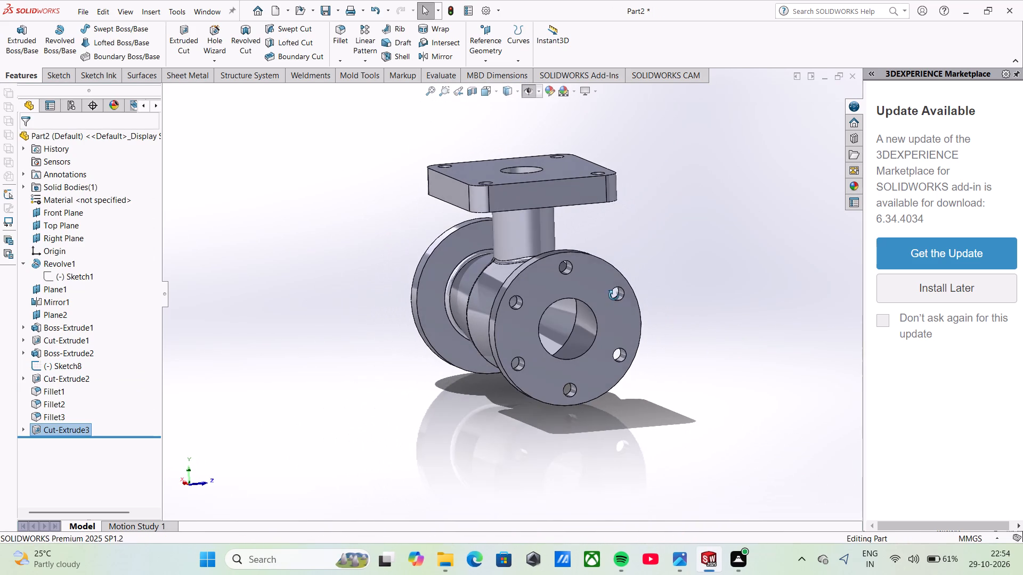
{"action": "middle_click_drag", "start_coordinate": [614, 295], "coordinate": [611, 296]}
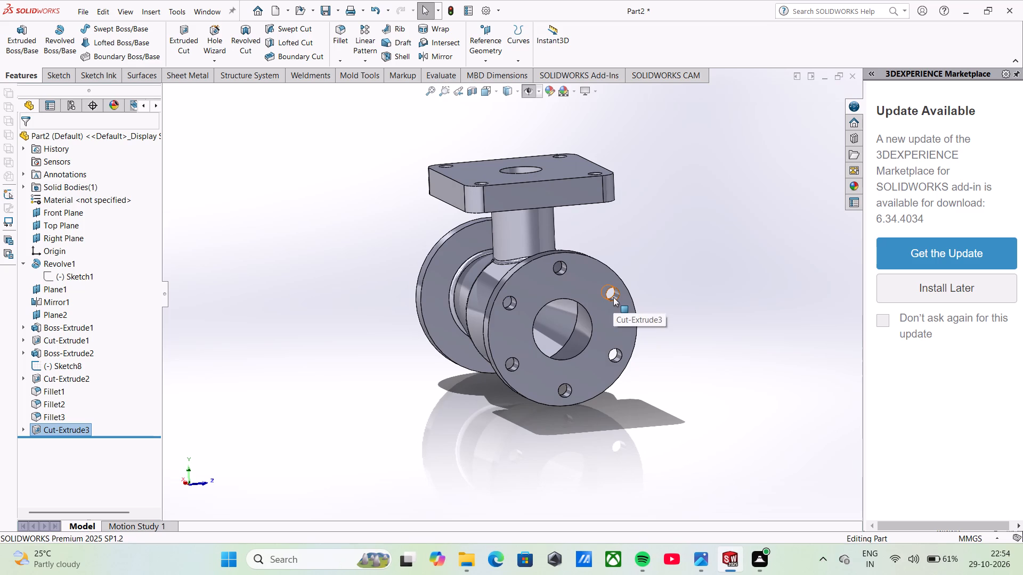
{"action": "middle_click_drag", "start_coordinate": [459, 289], "coordinate": [547, 200]}
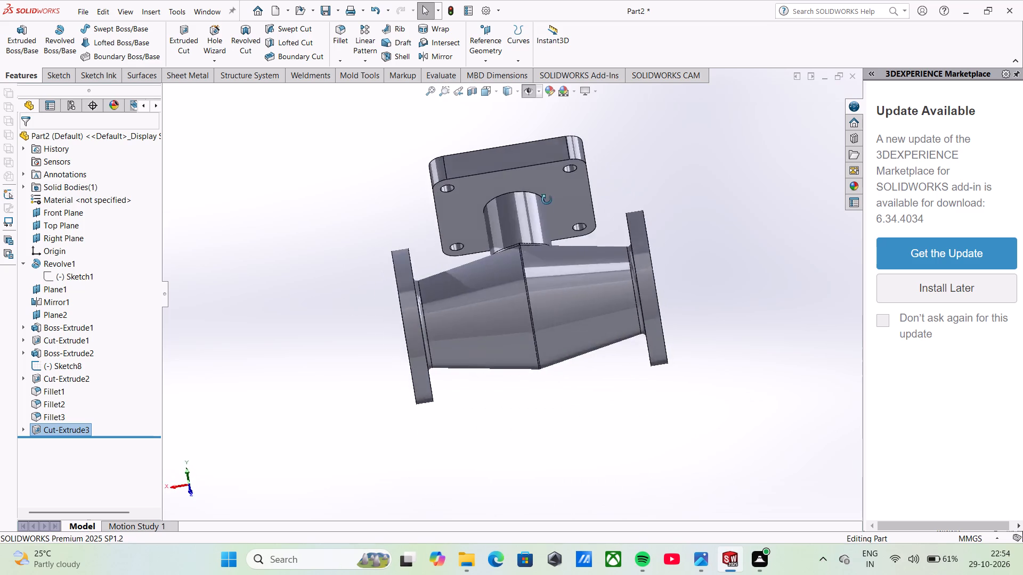
{"action": "middle_click_drag", "start_coordinate": [547, 200], "coordinate": [672, 186]}
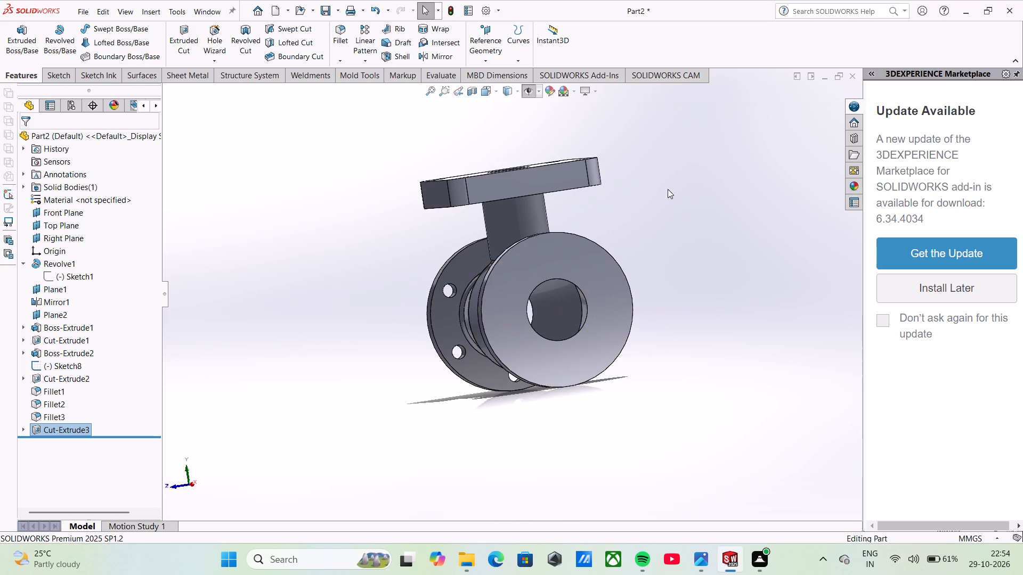
{"action": "left_click", "coordinate": [523, 253]}
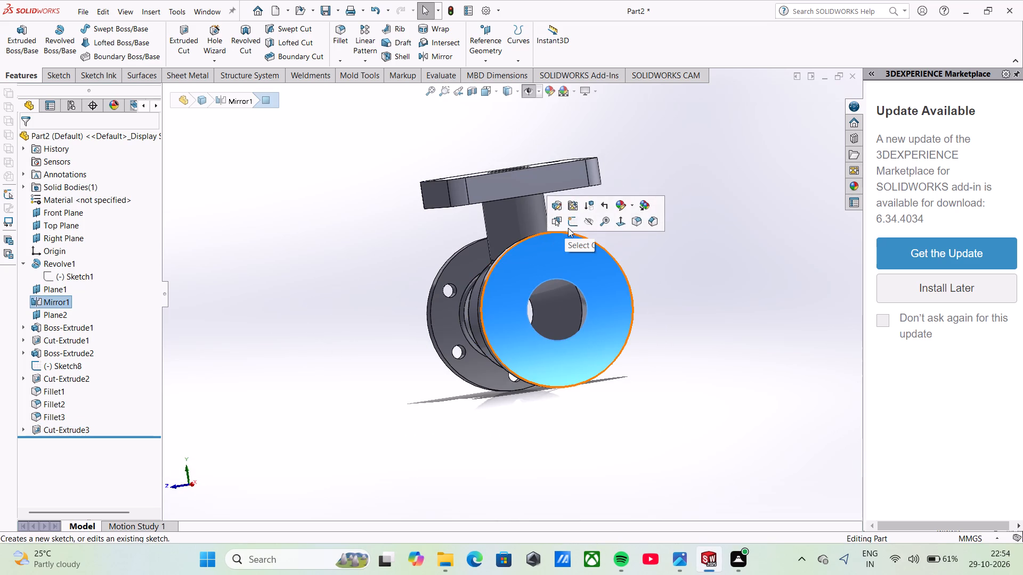
{"action": "left_click", "coordinate": [571, 226]}
{"action": "left_click", "coordinate": [365, 208]}
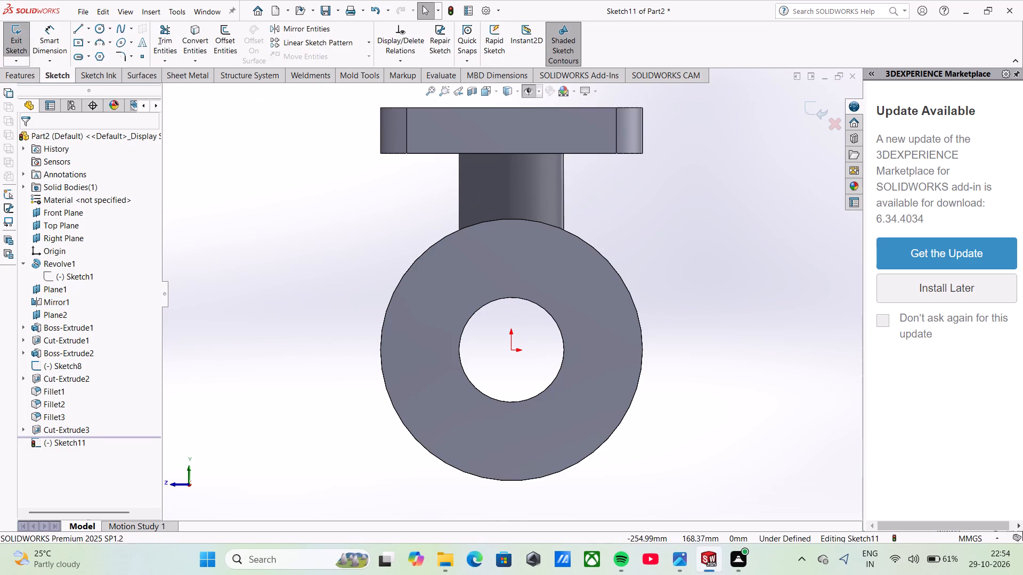
{"action": "left_click", "coordinate": [102, 24]}
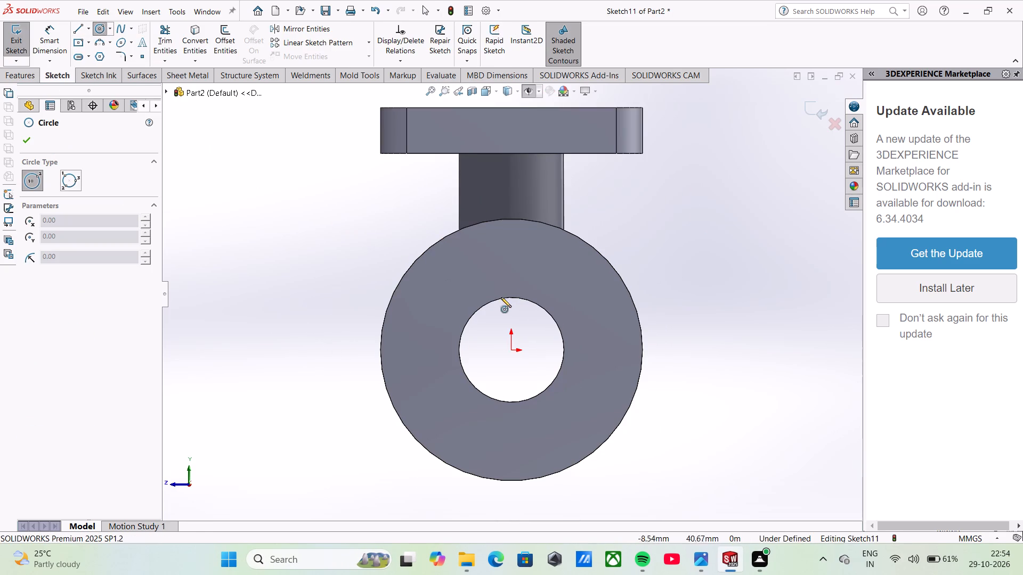
{"action": "left_click", "coordinate": [510, 352]}
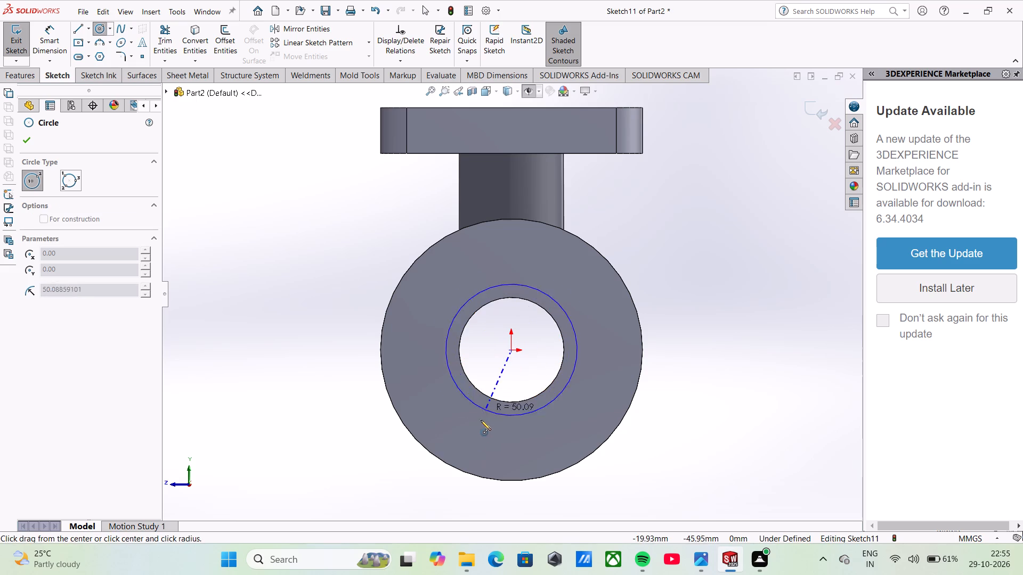
{"action": "left_click", "coordinate": [475, 436]}
{"action": "left_click", "coordinate": [45, 30]}
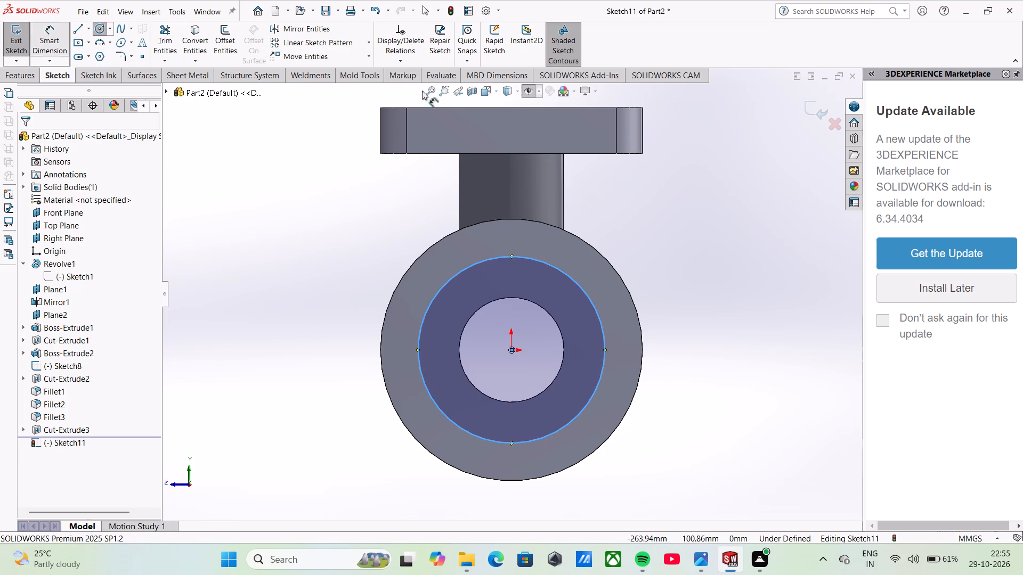
{"action": "left_click", "coordinate": [549, 266]}
{"action": "left_click", "coordinate": [718, 287]}
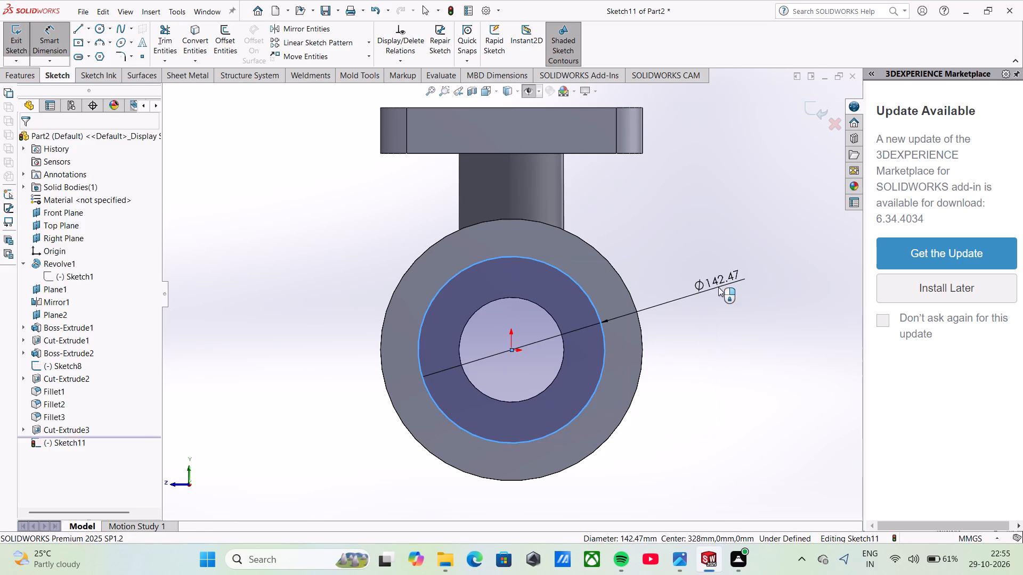
{"action": "type", "text": "160"}
{"action": "key", "text": "Return"}
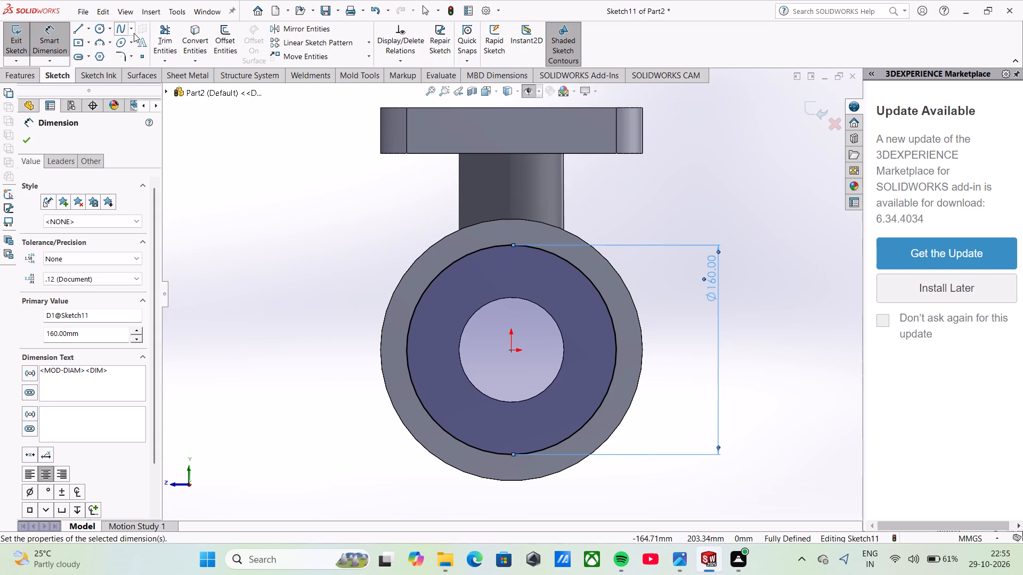
Sketch an 18 mm diameter bolt-hole circle centred on the top point of the 160 mm circle.
{"action": "left_click", "coordinate": [102, 26]}
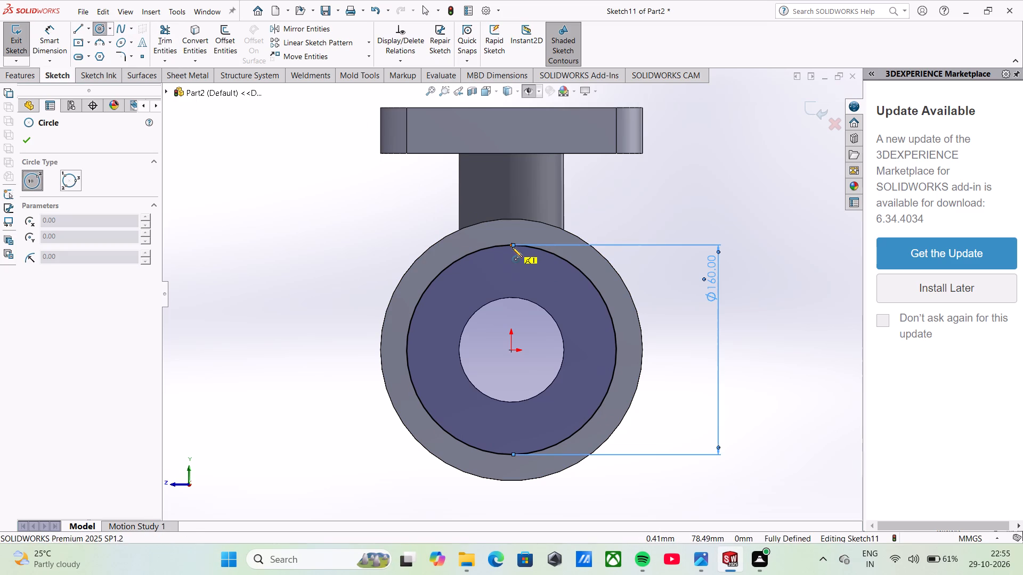
{"action": "scroll", "coordinate": [513, 247], "scroll_direction": "down", "scroll_amount": 6}
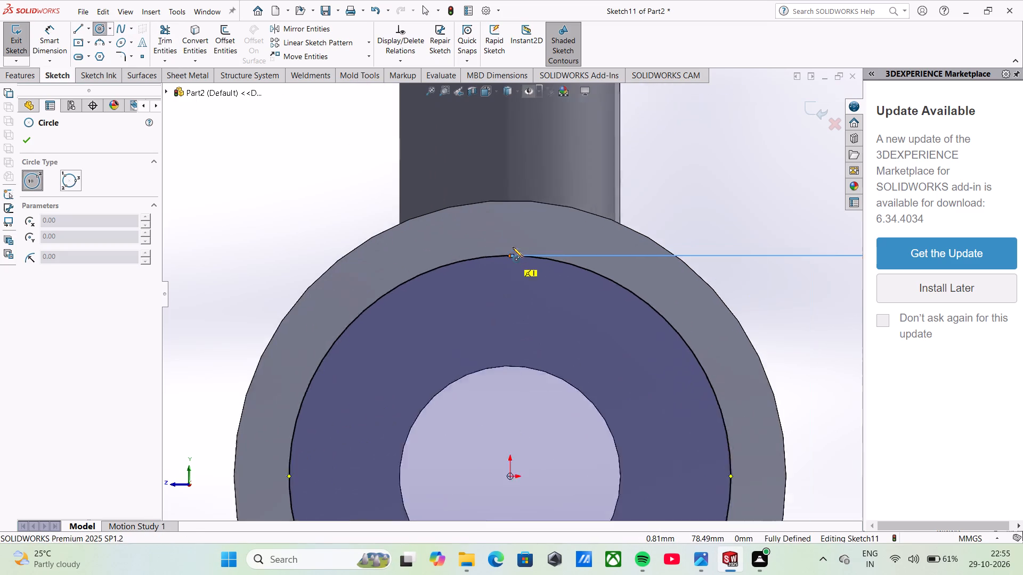
{"action": "left_click", "coordinate": [506, 266]}
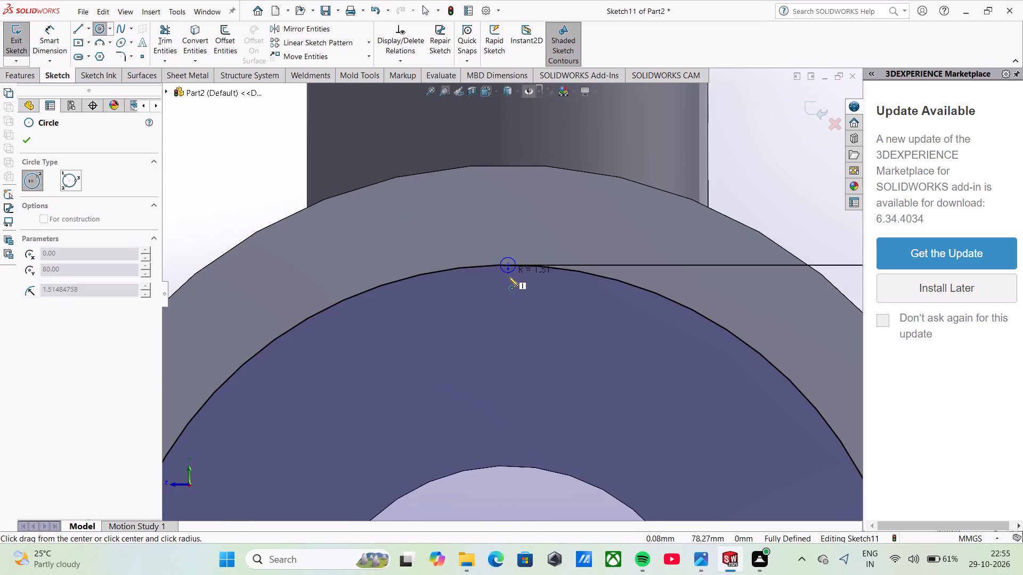
{"action": "left_click", "coordinate": [509, 281]}
{"action": "left_click", "coordinate": [32, 45]}
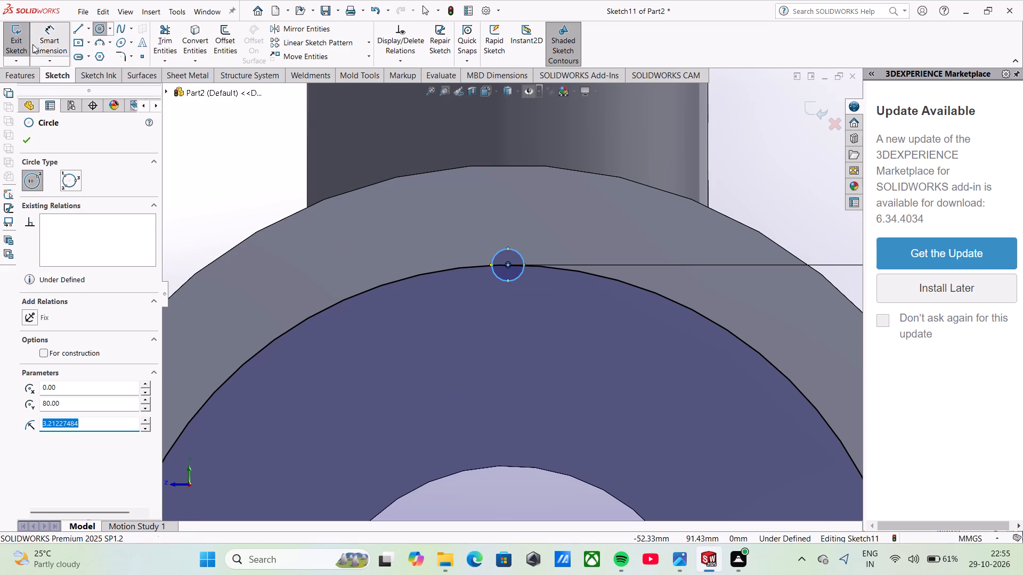
{"action": "left_click", "coordinate": [520, 254]}
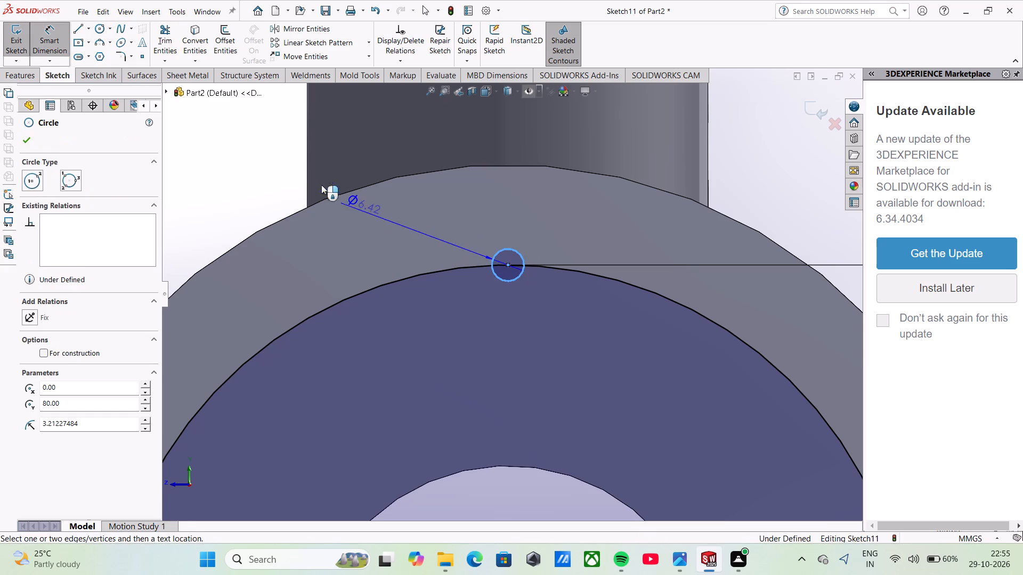
{"action": "left_click", "coordinate": [285, 168]}
{"action": "type", "text": "18"}
{"action": "key", "text": "Return"}
Circular-pattern the 18 mm circle about the origin as 6 equally spaced instances over 360 degrees.
{"action": "scroll", "coordinate": [346, 272], "scroll_direction": "up", "scroll_amount": 4}
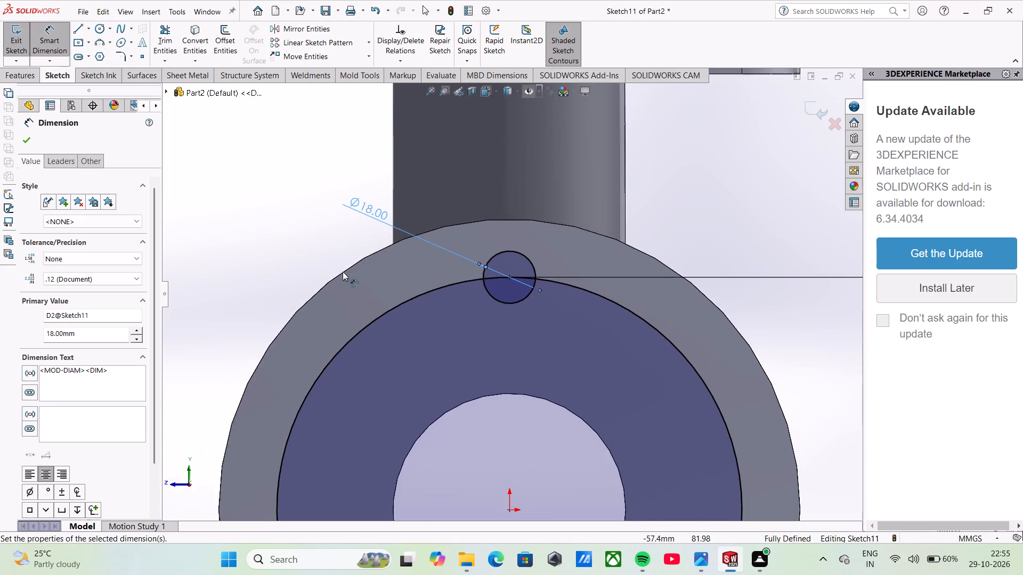
{"action": "scroll", "coordinate": [343, 272], "scroll_direction": "up", "scroll_amount": 2}
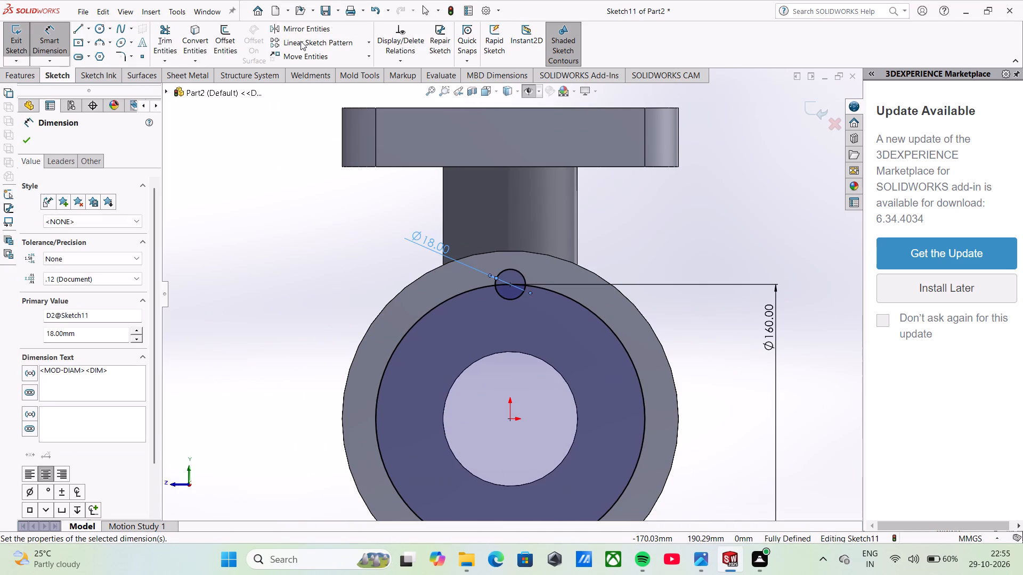
{"action": "left_click", "coordinate": [301, 41]}
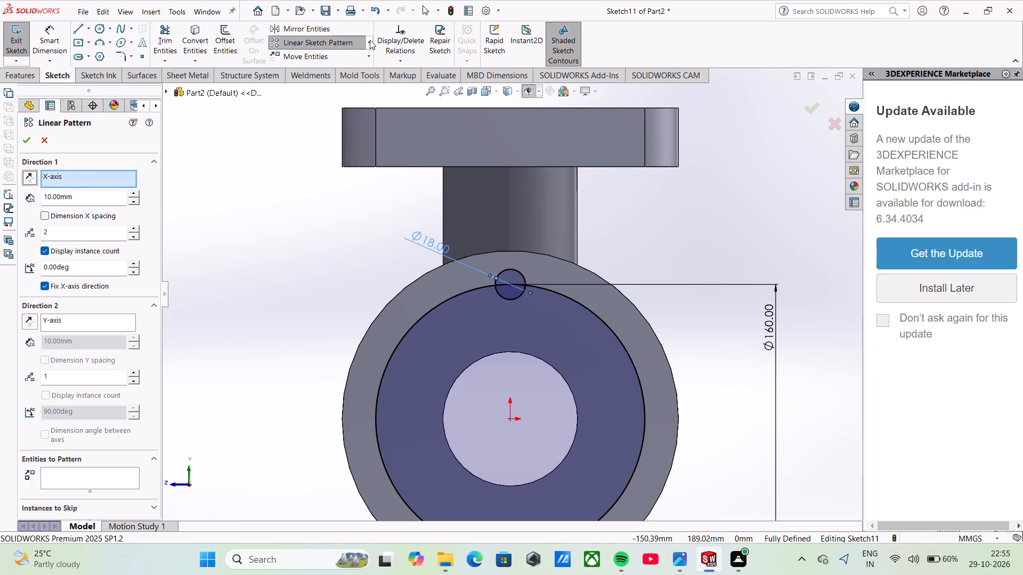
{"action": "left_click", "coordinate": [371, 41]}
{"action": "left_click", "coordinate": [343, 65]}
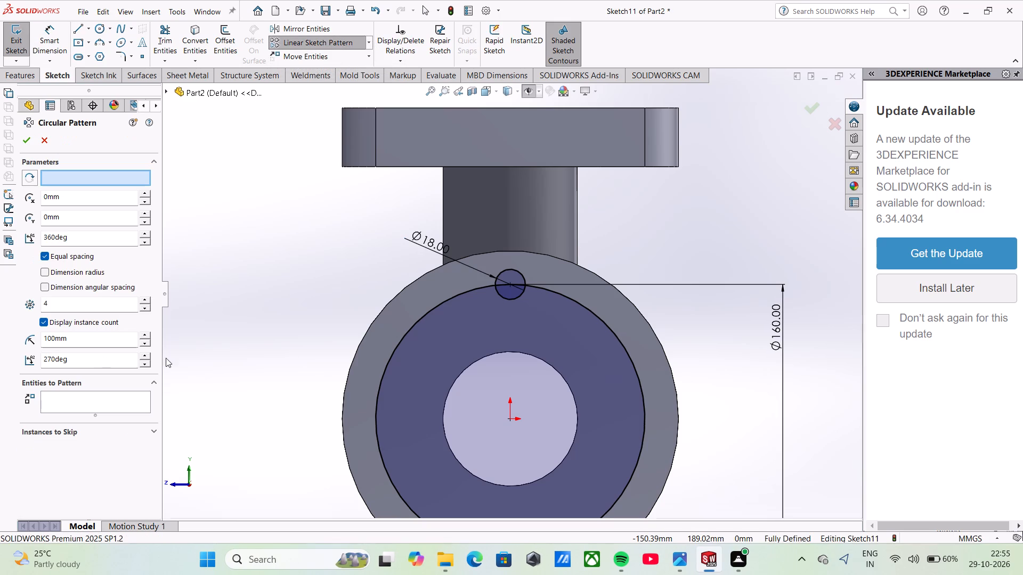
{"action": "left_click", "coordinate": [521, 276]}
{"action": "left_click", "coordinate": [84, 315]}
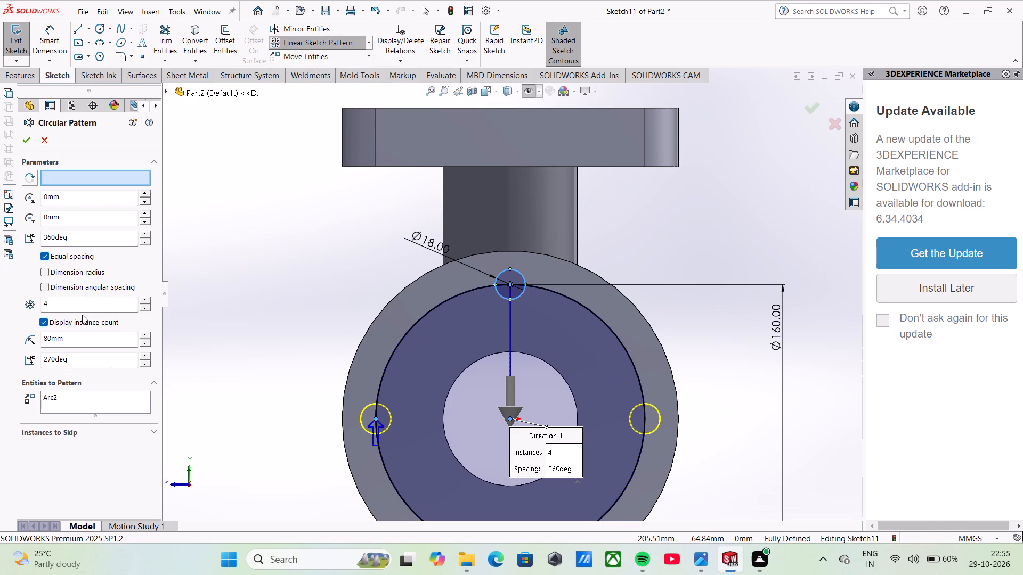
{"action": "left_click_drag", "start_coordinate": [75, 305], "coordinate": [0, 323]}
{"action": "key", "text": "6"}
{"action": "key", "text": "Return"}
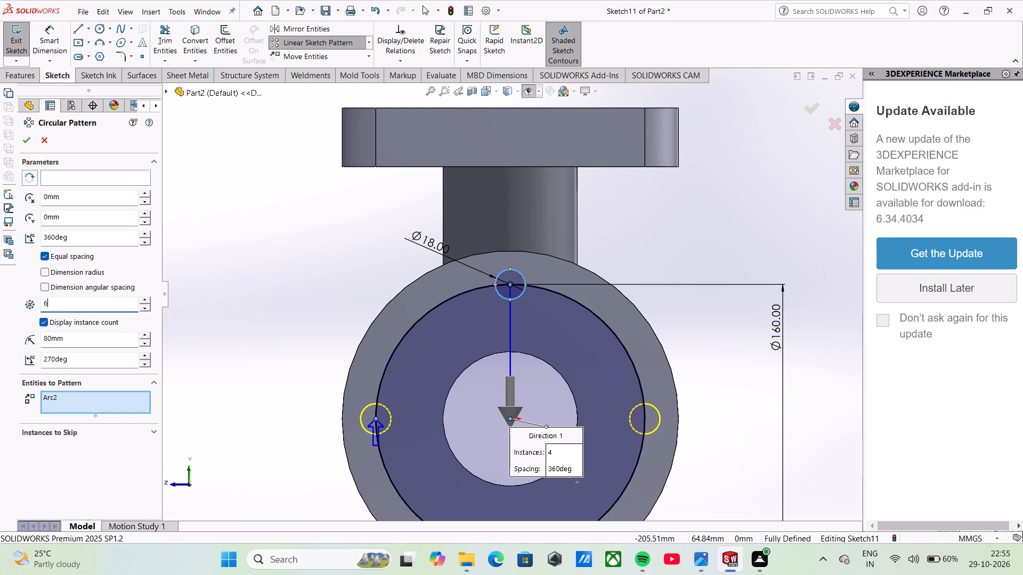
{"action": "scroll", "coordinate": [348, 417], "scroll_direction": "up", "scroll_amount": 4}
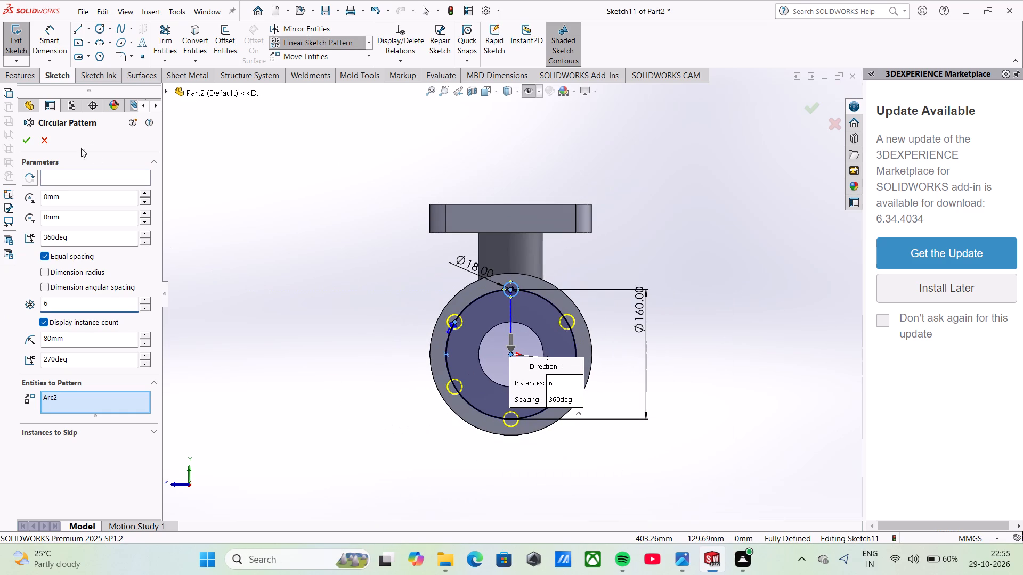
{"action": "left_click", "coordinate": [33, 136]}
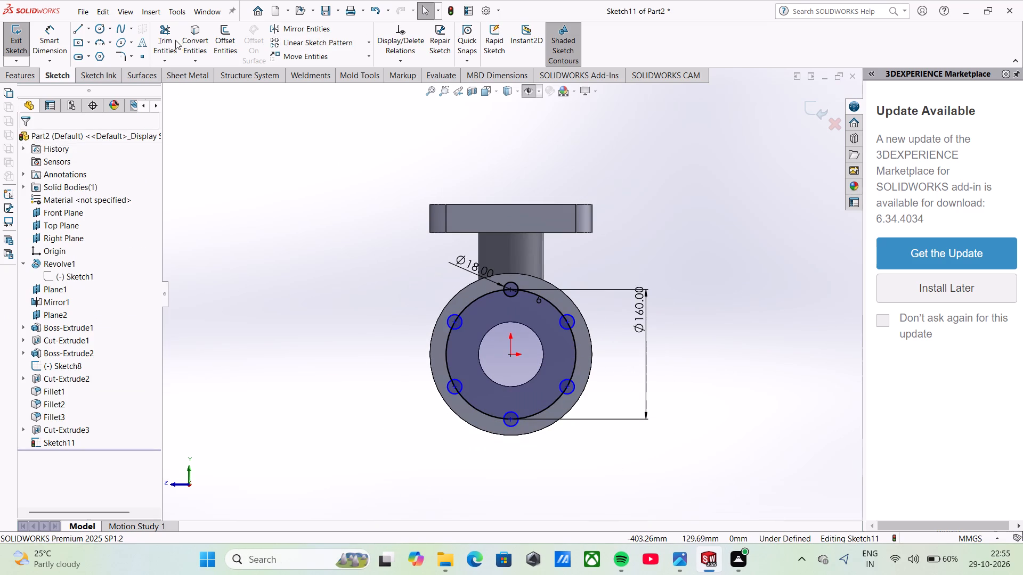
Cut-extrude the six 18 mm circle contours through this end flange, using Mid Plane at 135 mm depth.
{"action": "left_click", "coordinate": [4, 79]}
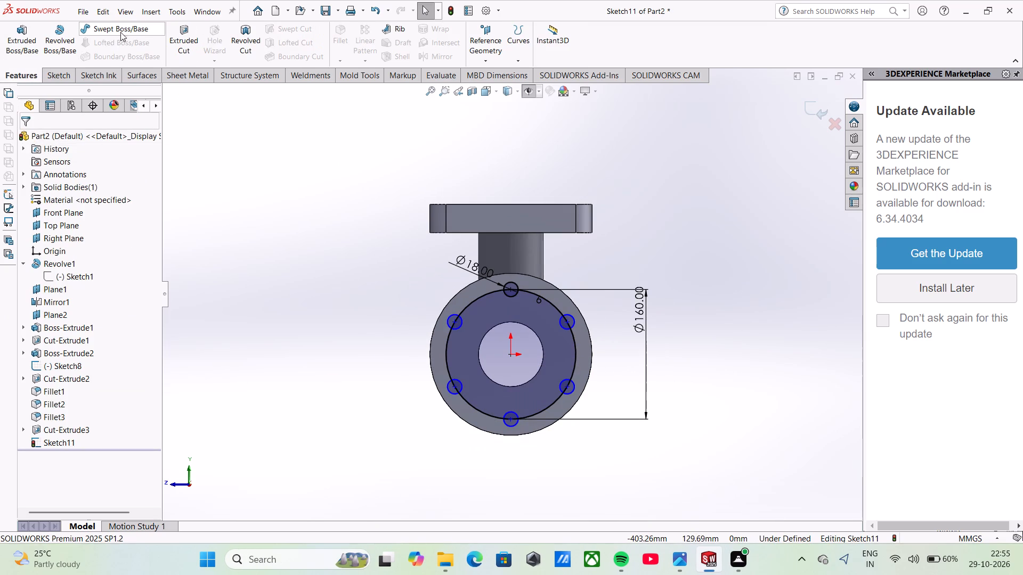
{"action": "left_click", "coordinate": [186, 42]}
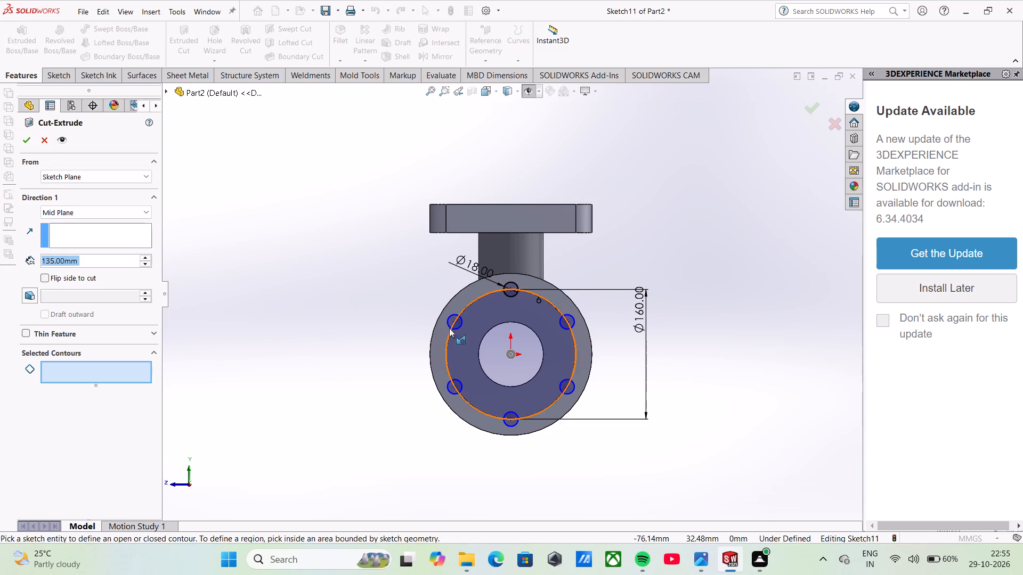
{"action": "left_click", "coordinate": [458, 327]}
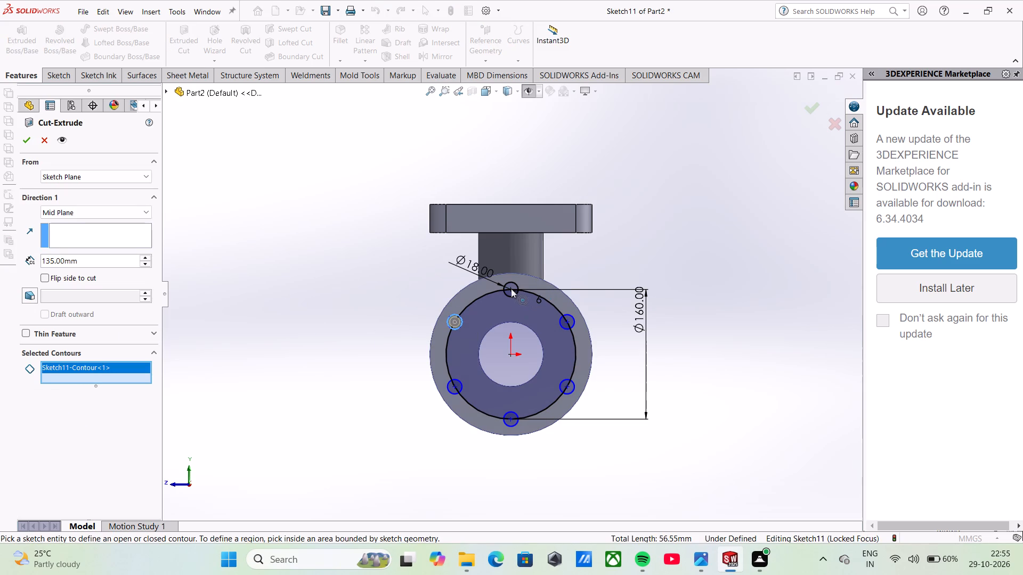
{"action": "left_click", "coordinate": [514, 285]}
{"action": "left_click", "coordinate": [570, 315]}
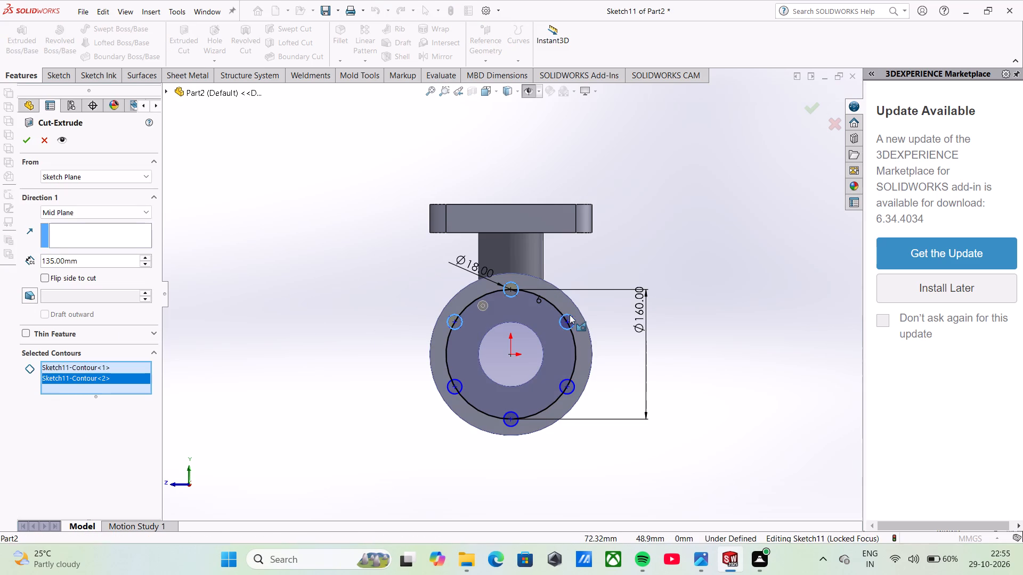
{"action": "left_click", "coordinate": [576, 385]}
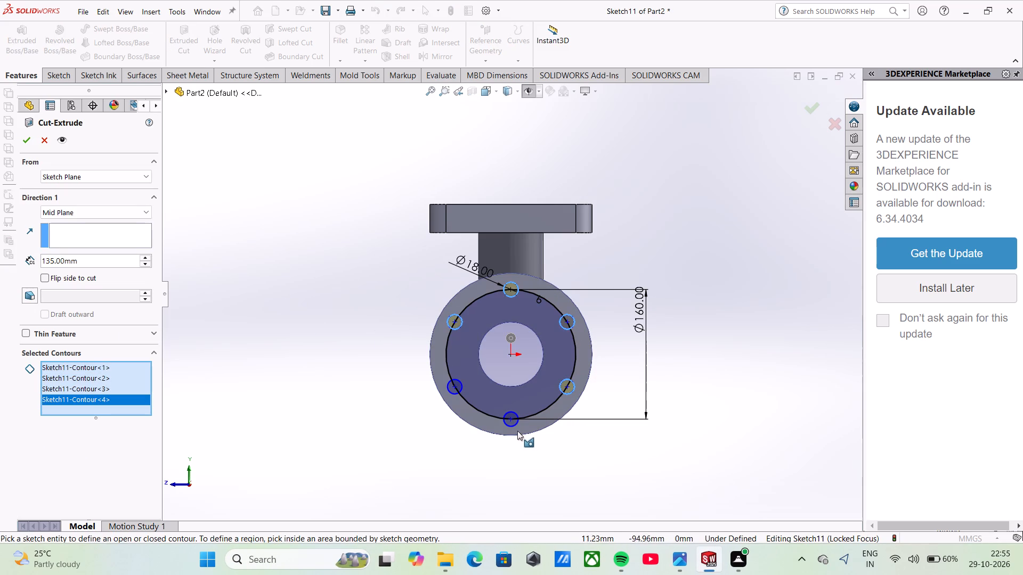
{"action": "left_click", "coordinate": [513, 427]}
{"action": "left_click", "coordinate": [449, 395]}
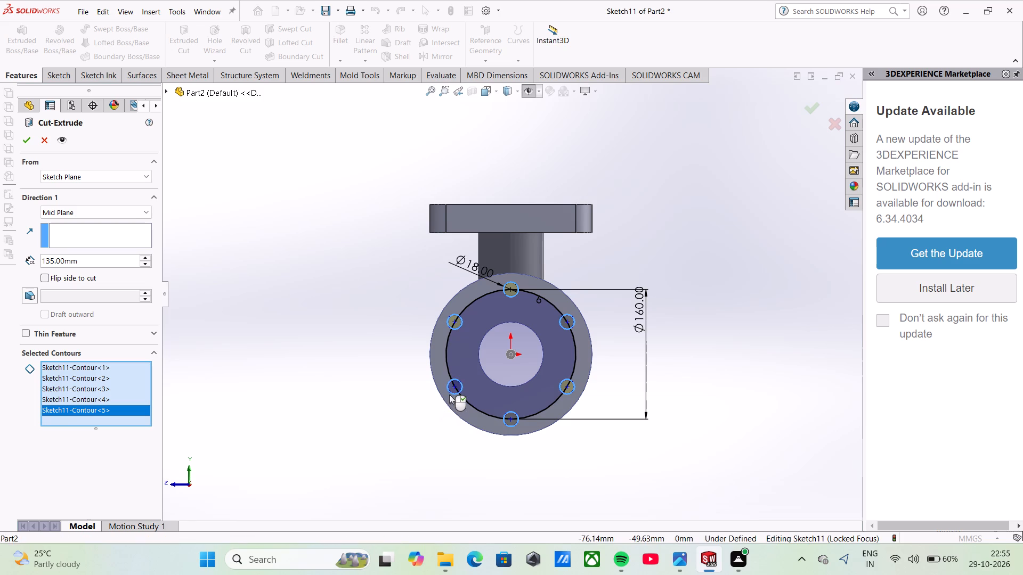
{"action": "middle_click_drag", "start_coordinate": [395, 391], "coordinate": [460, 432]}
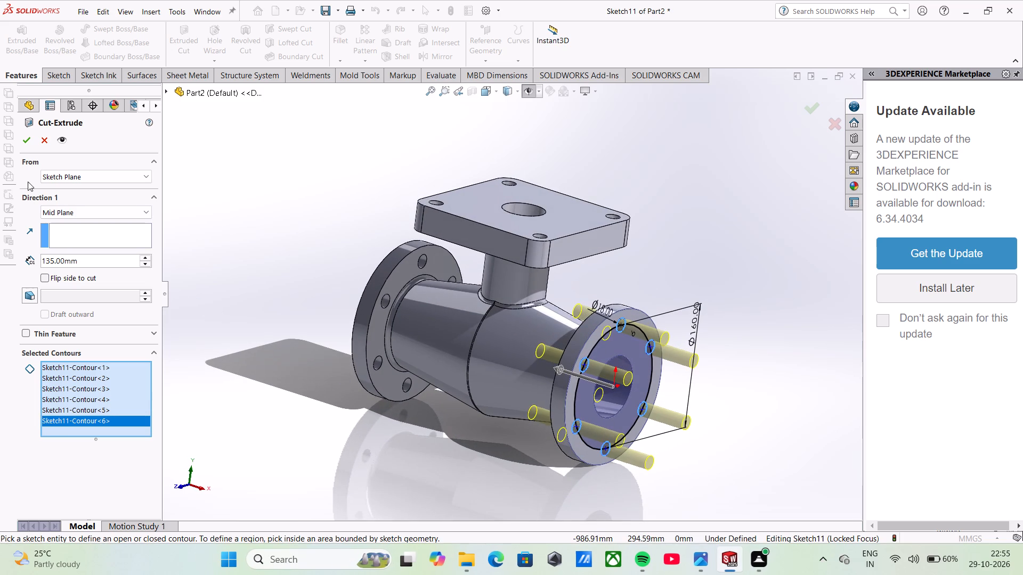
{"action": "left_click", "coordinate": [29, 131]}
{"action": "left_click", "coordinate": [28, 141]}
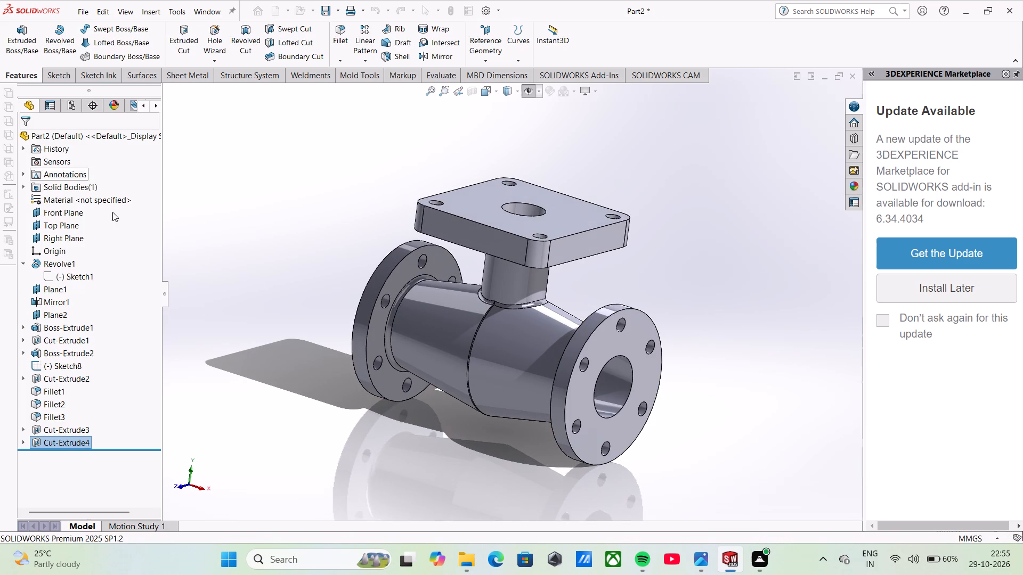
Save the finished part as 1111 in SOLIDWORKS Part format in the WORK FROM HOME folder.
{"action": "middle_click_drag", "start_coordinate": [467, 372], "coordinate": [560, 393]}
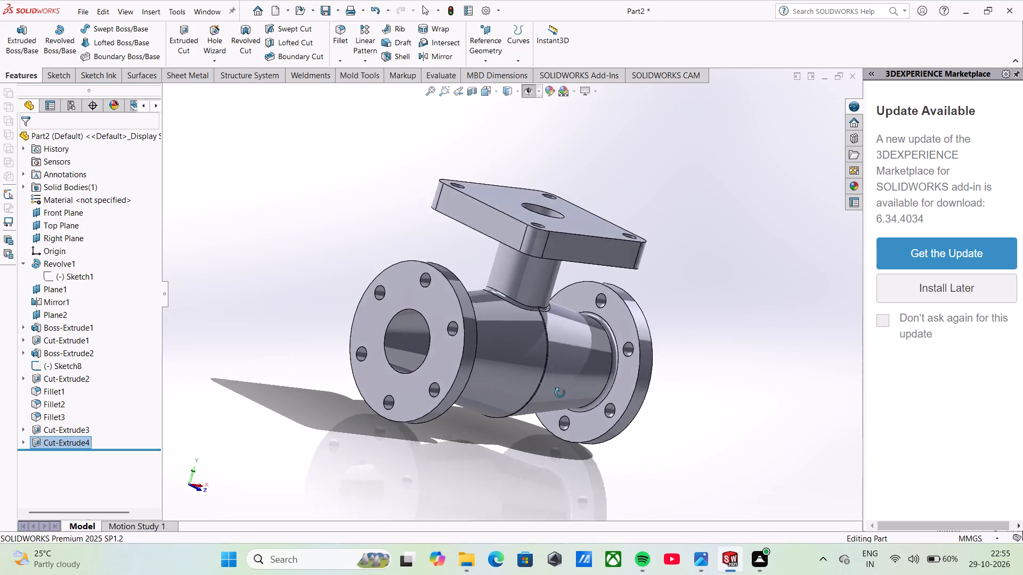
{"action": "middle_click_drag", "start_coordinate": [560, 393], "coordinate": [543, 353]}
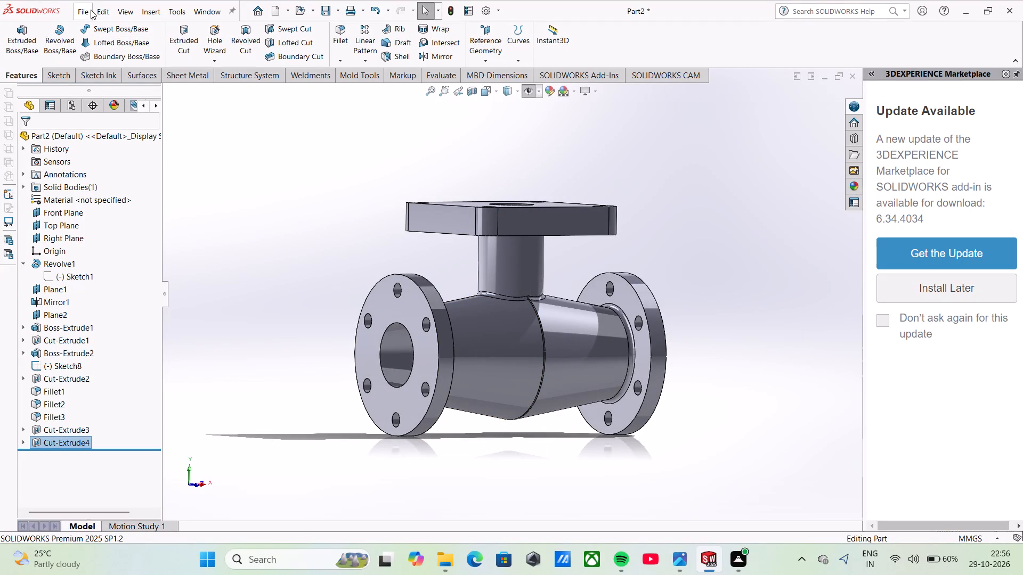
{"action": "left_click", "coordinate": [90, 9]}
{"action": "left_click", "coordinate": [134, 150]}
{"action": "left_click", "coordinate": [521, 296]}
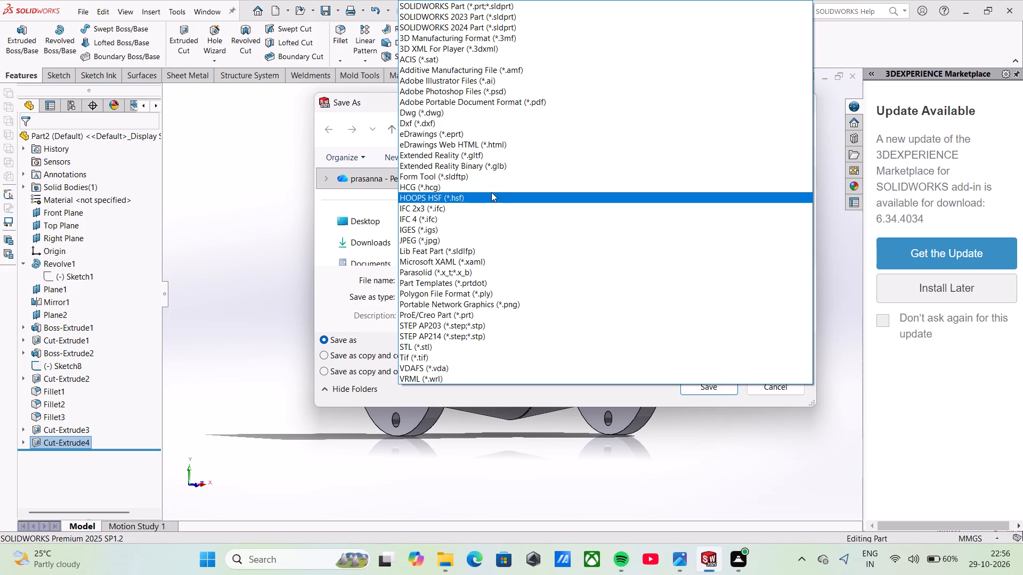
{"action": "key", "text": "Escape"}
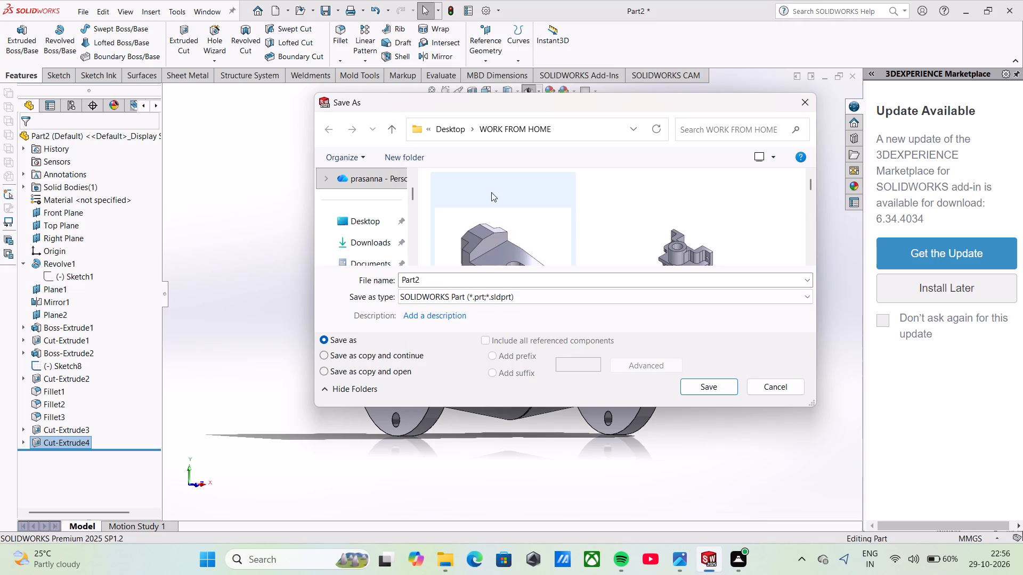
{"action": "left_click_drag", "start_coordinate": [458, 283], "coordinate": [411, 278]}
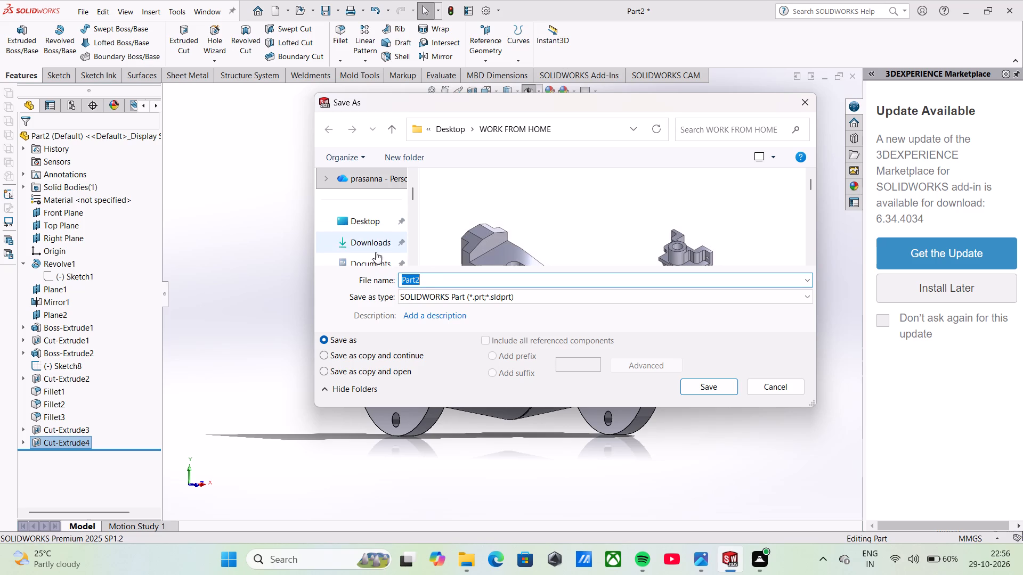
{"action": "type", "text": "1111"}
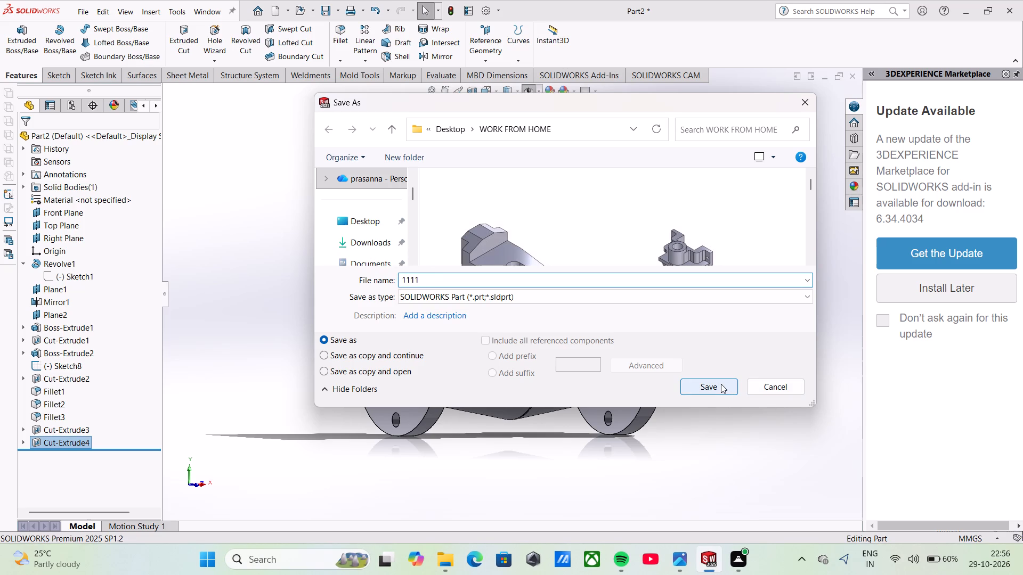
{"action": "left_click", "coordinate": [721, 384]}
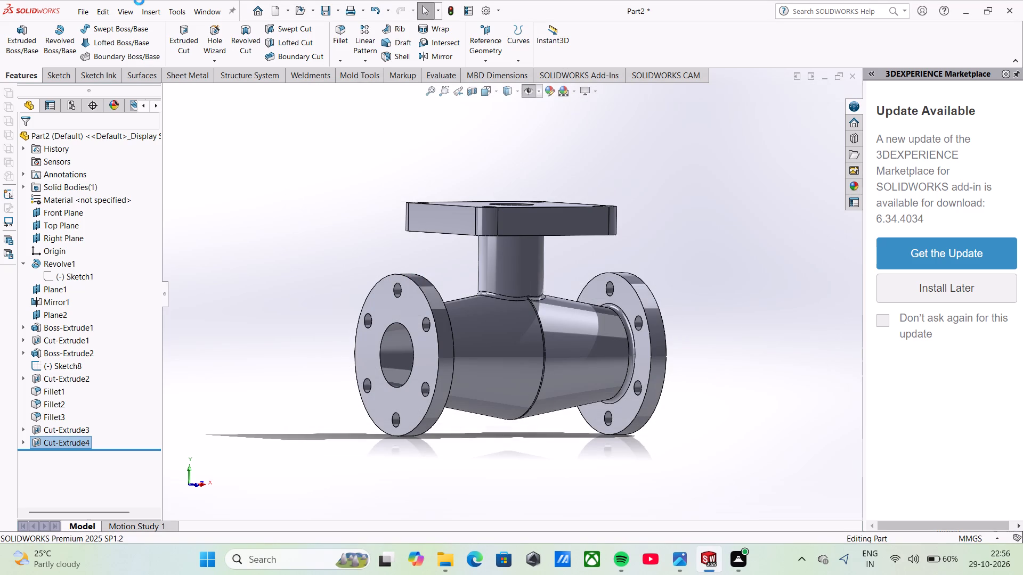
Print the current screen image of the part with Microsoft Print to PDF, saving the output as 1111.
{"action": "left_click", "coordinate": [78, 7]}
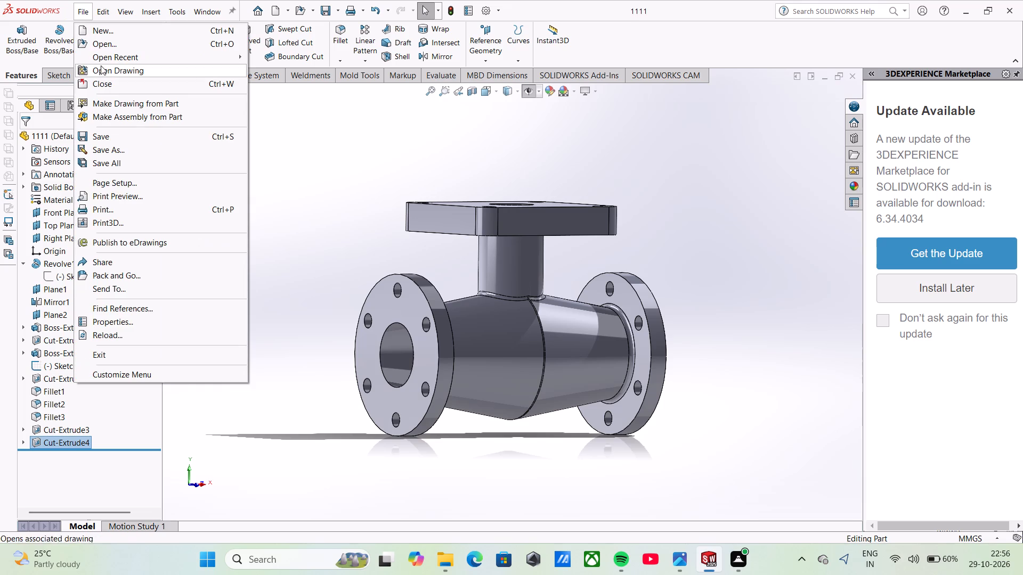
{"action": "left_click", "coordinate": [119, 208]}
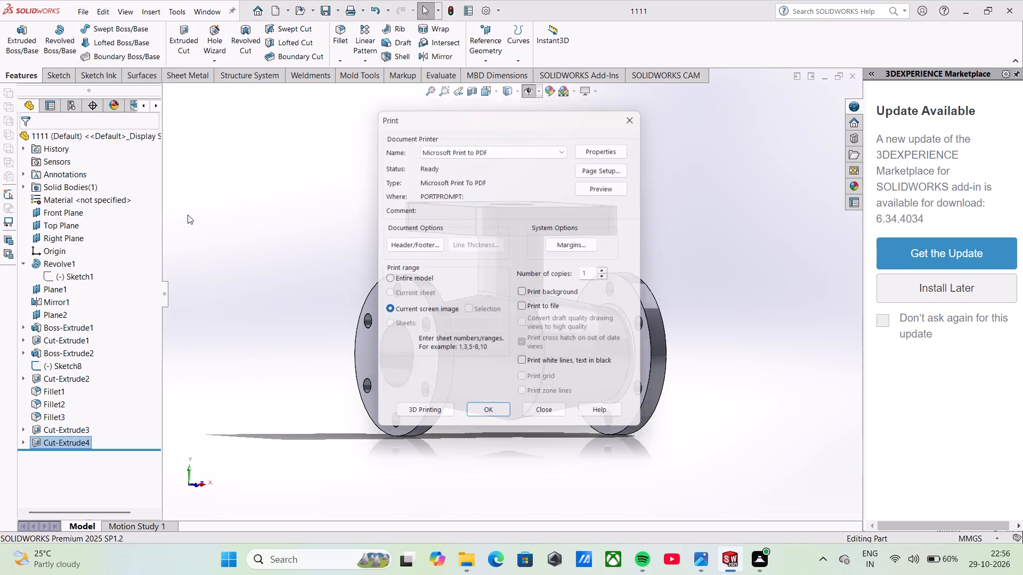
{"action": "left_click", "coordinate": [469, 419]}
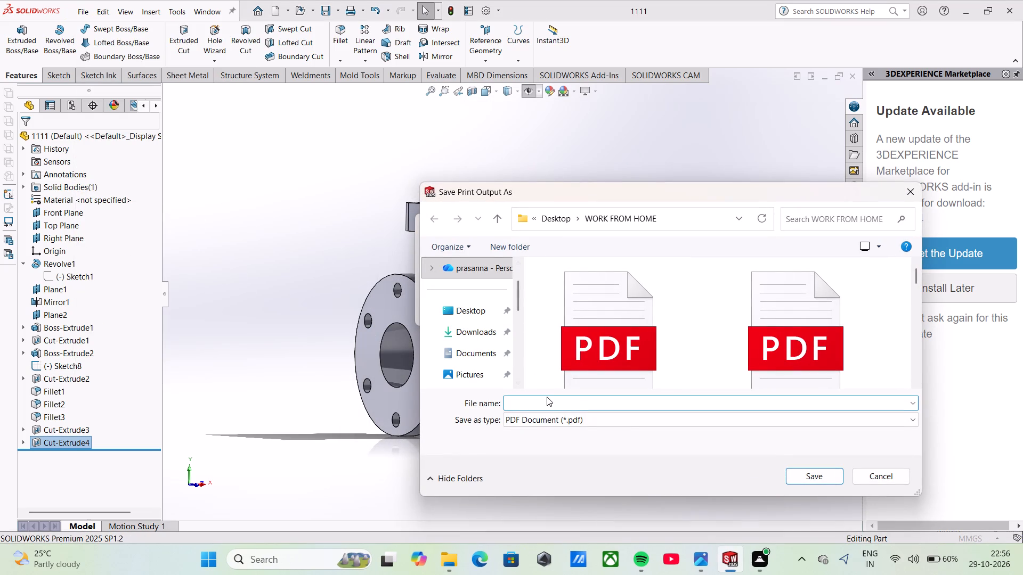
{"action": "type", "text": "1111"}
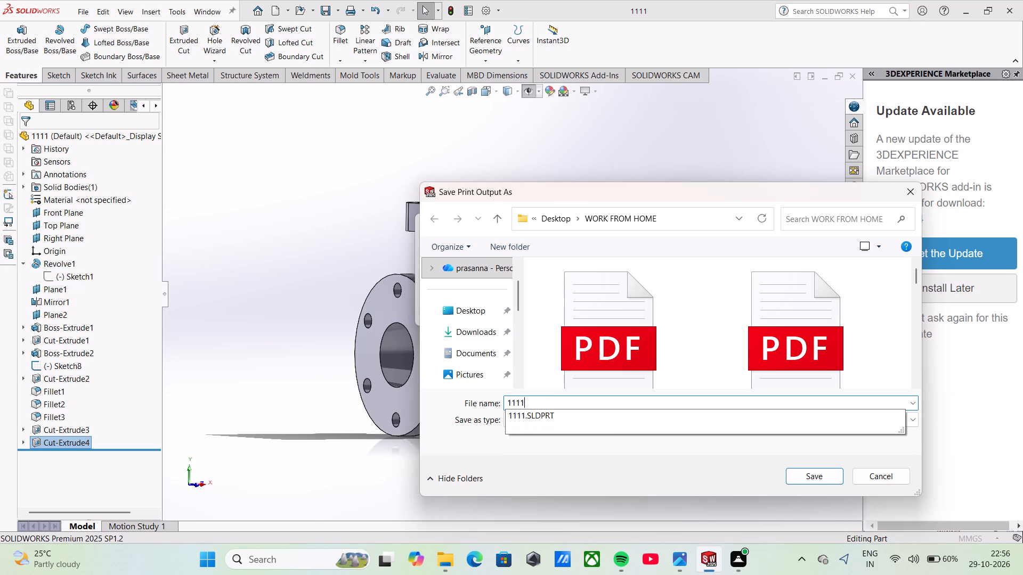
{"action": "left_click", "coordinate": [665, 451]}
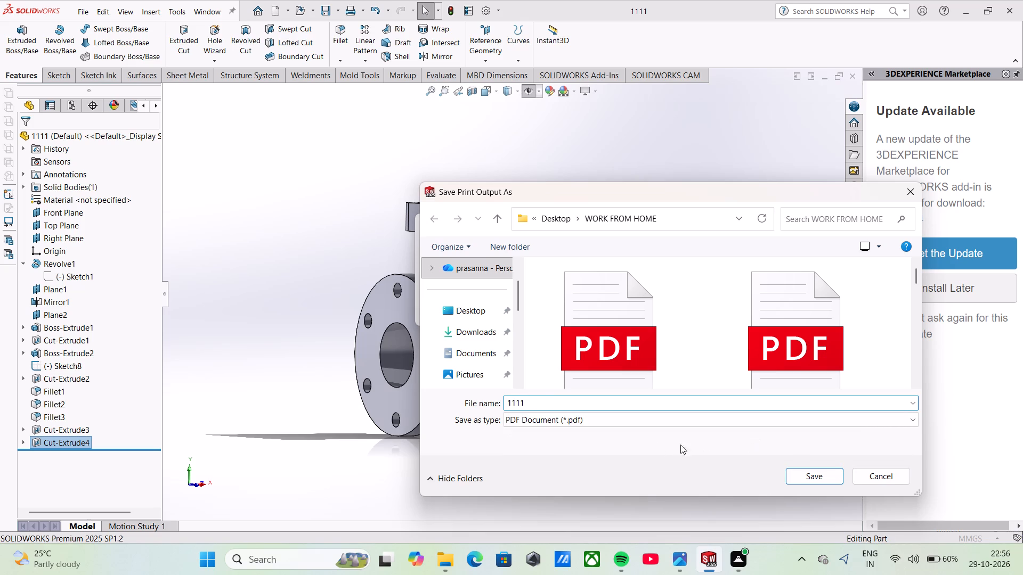
{"action": "left_click", "coordinate": [799, 473]}
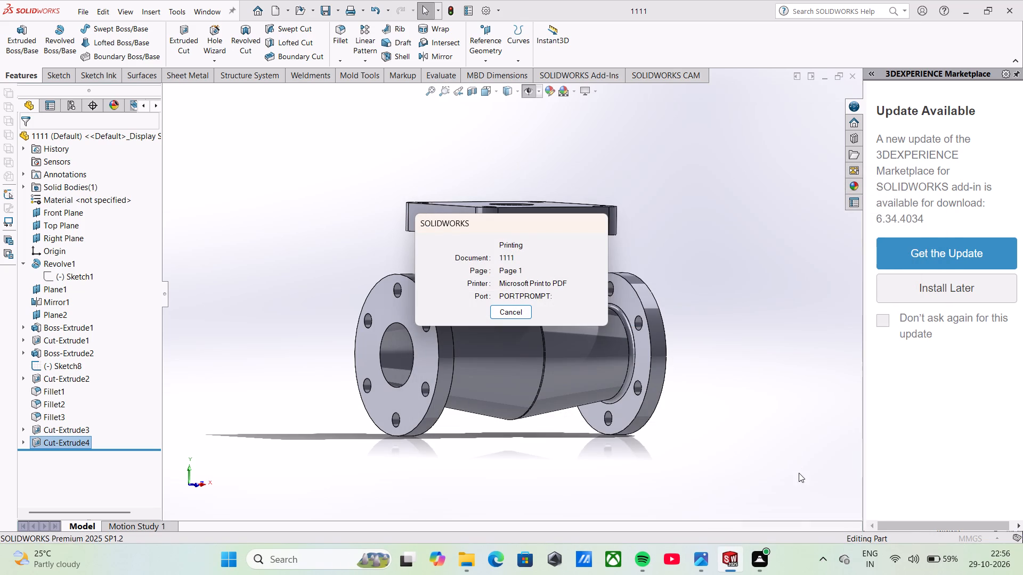